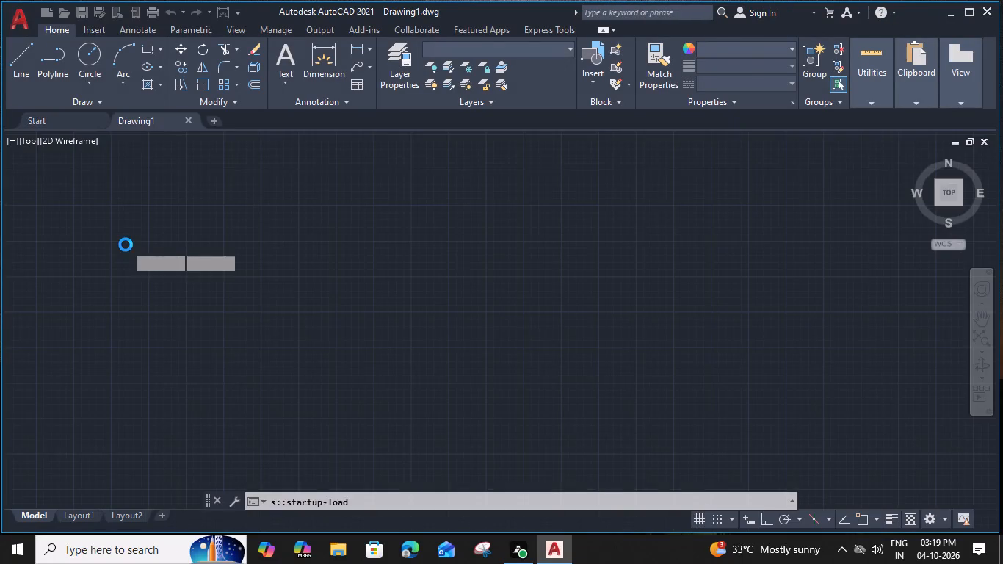
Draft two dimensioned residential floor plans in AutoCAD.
Set the drawing units to Engineering length with 0'-0.00" precision and an insertion scale of inches.
text(UN)
key(space)
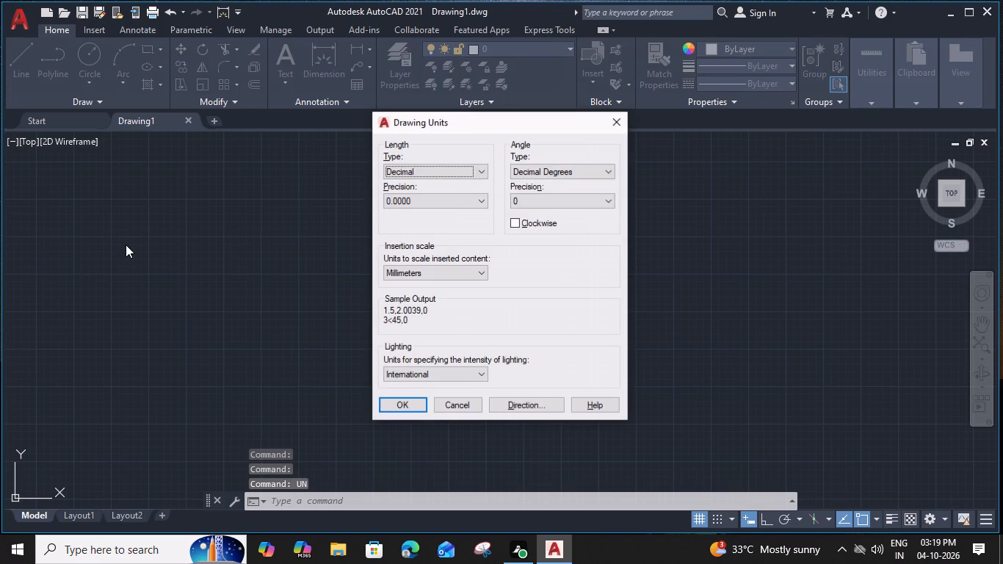
click(478, 175)
click(450, 203)
click(481, 200)
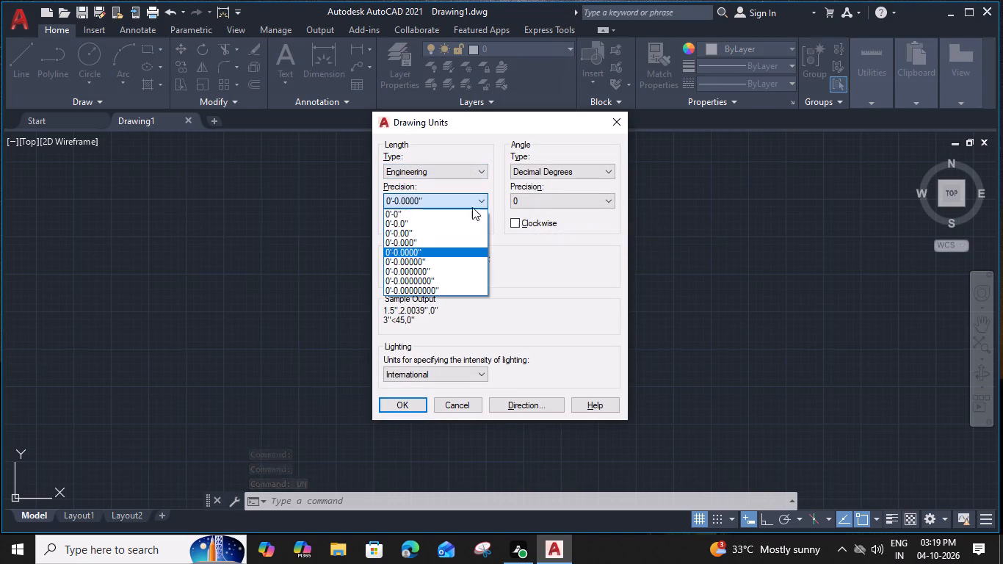
click(443, 232)
click(482, 275)
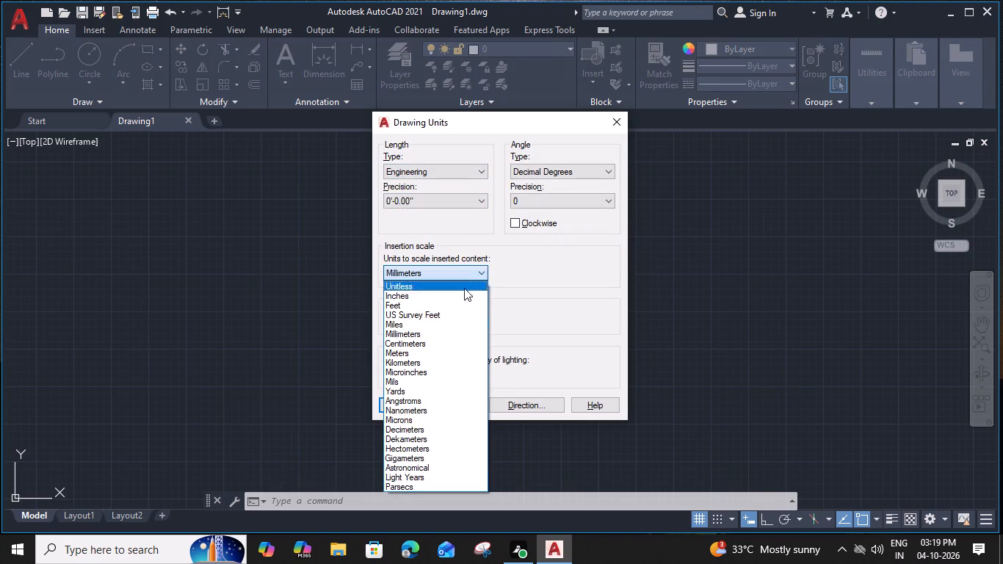
click(448, 300)
click(413, 403)
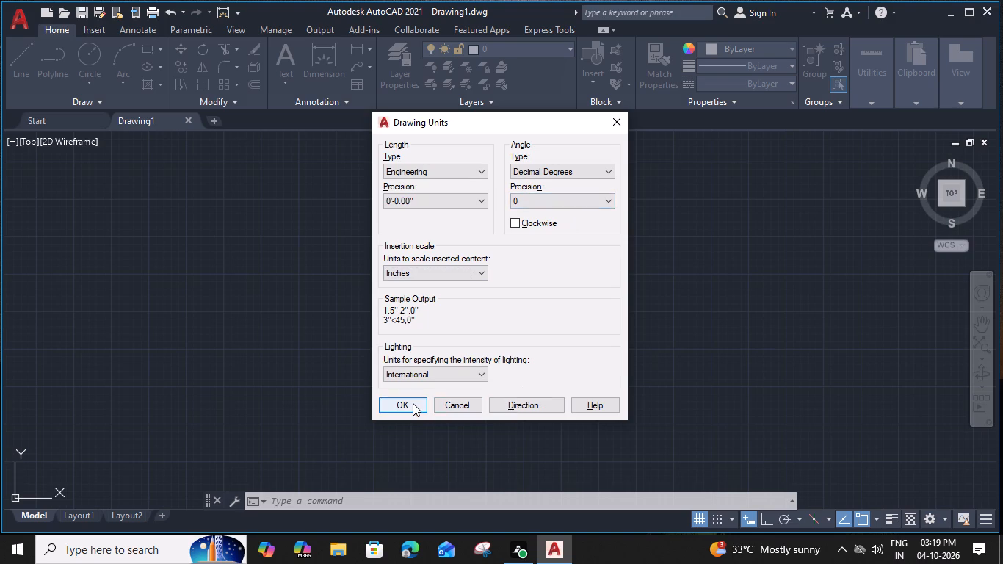
Modify the ISO-25 dimension style to use a text height of 8".
key(d)
key(space)
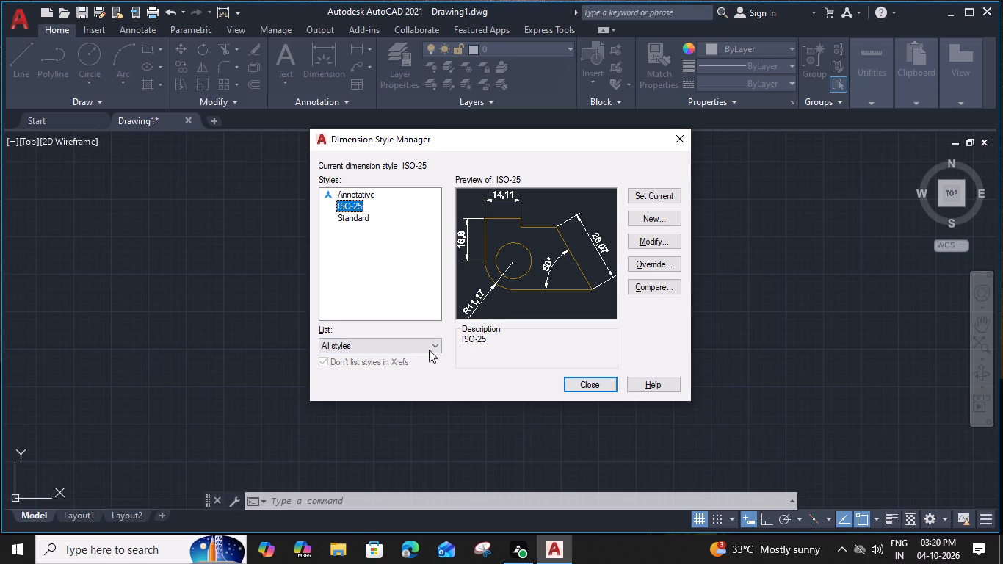
click(648, 241)
click(648, 241)
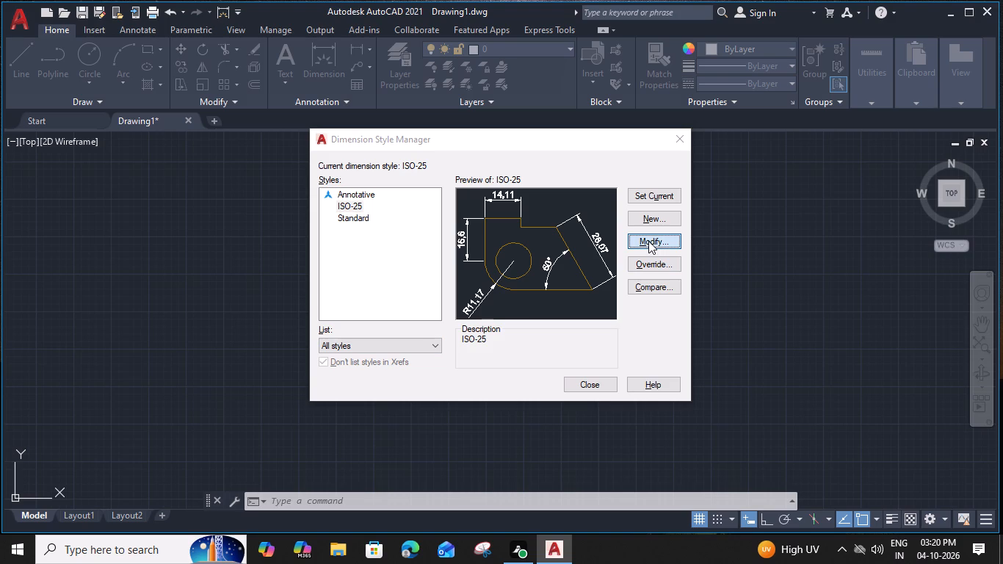
click(648, 241)
double_click(648, 241)
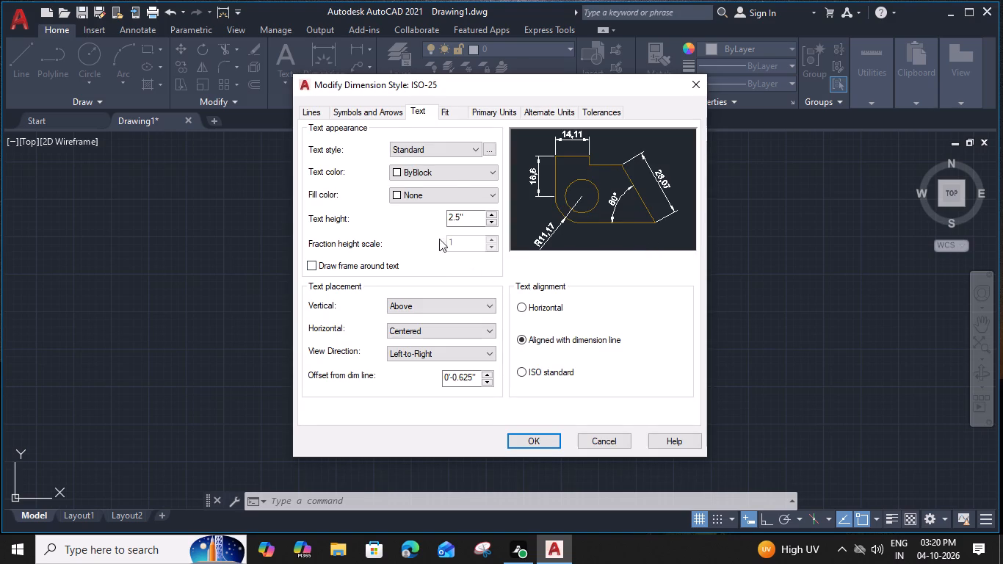
drag(465, 218, 436, 215)
text(8")
key(Return)
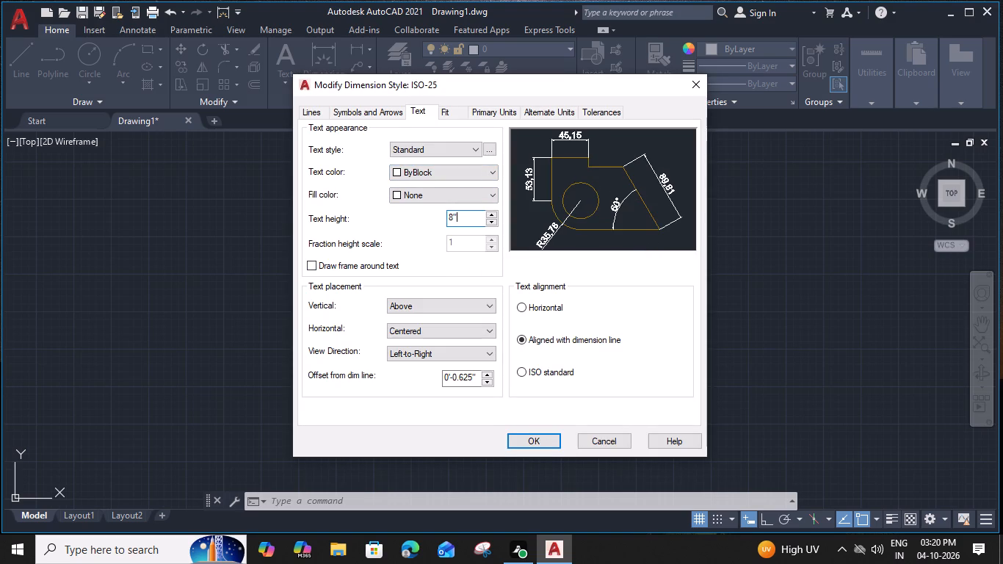
Set the ISO-25 primary units to Engineering with 0'-0.00" precision, make the style current and close the style manager.
click(492, 111)
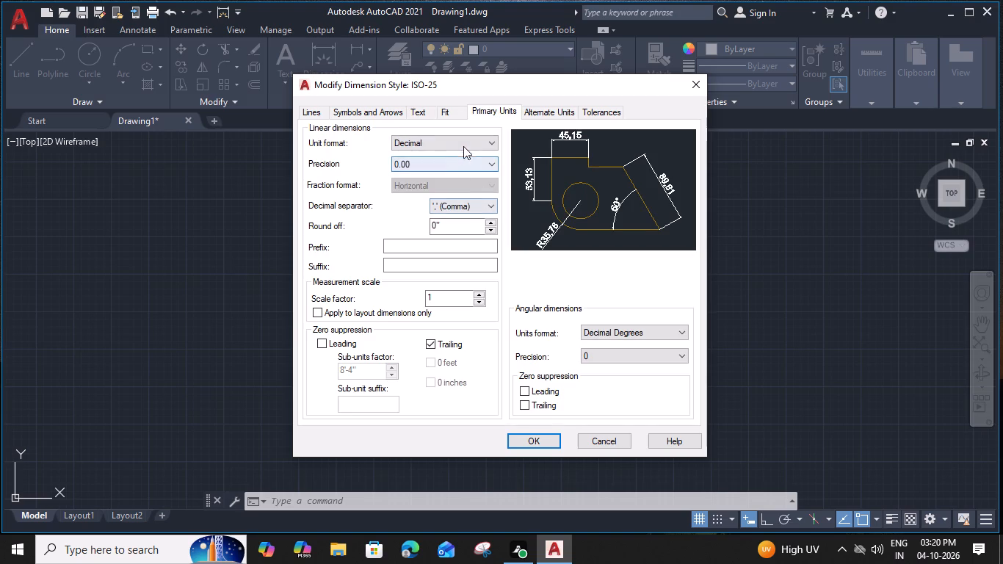
click(466, 144)
click(452, 176)
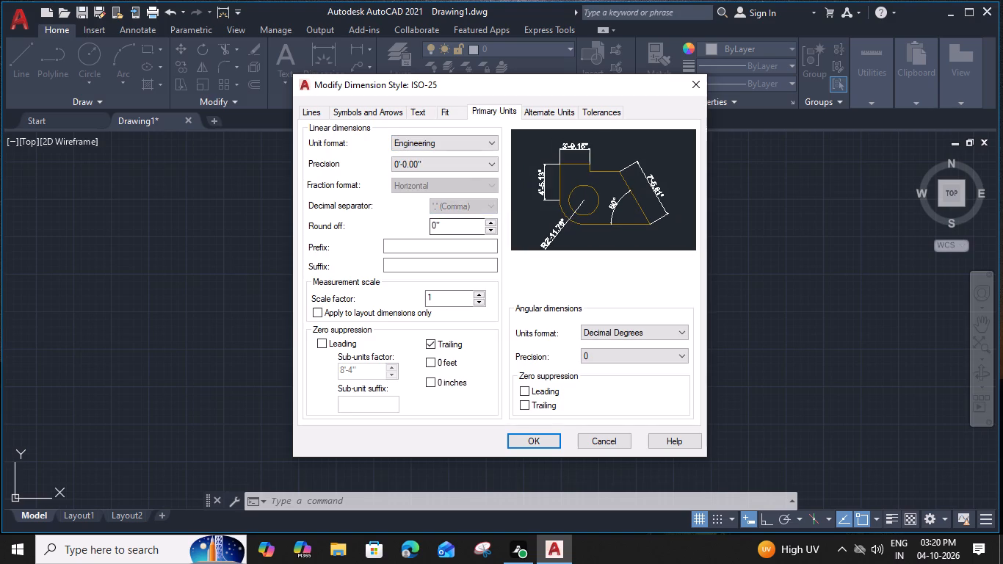
click(474, 157)
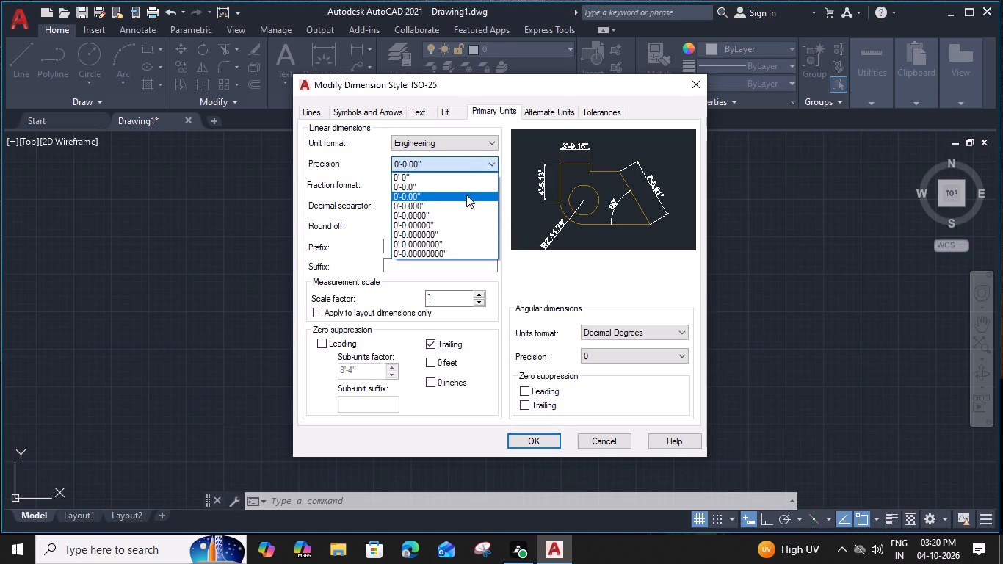
click(466, 195)
click(542, 435)
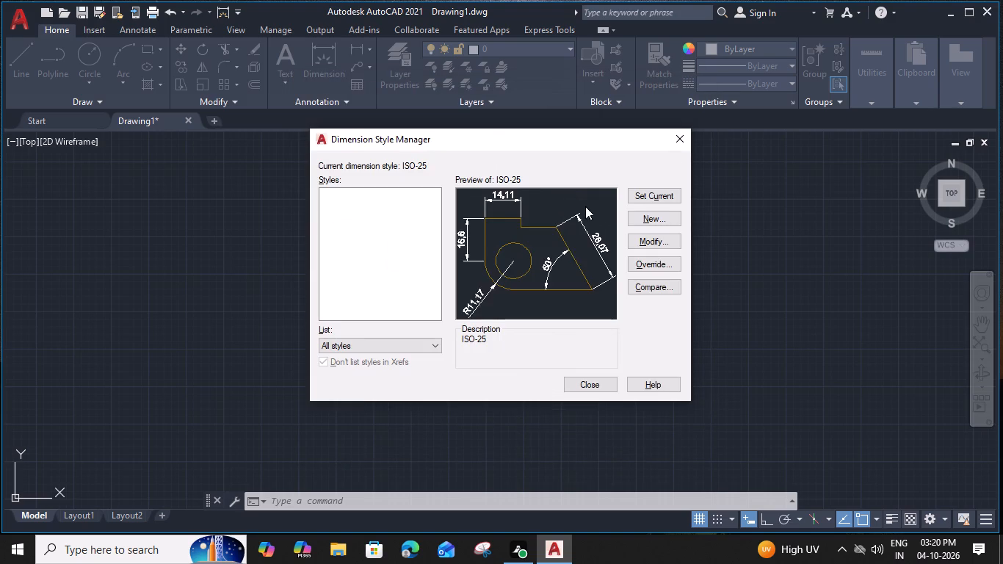
click(640, 195)
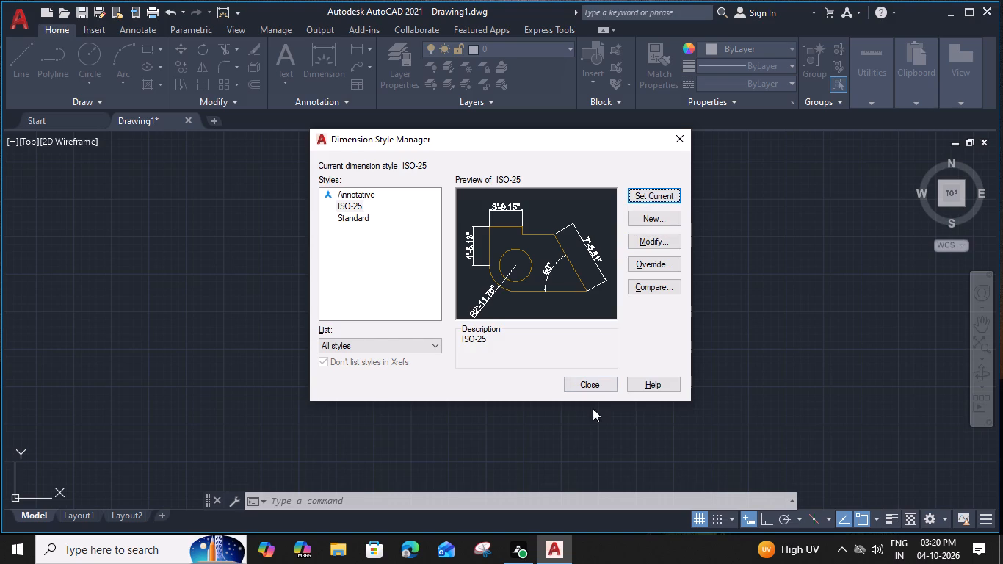
click(598, 377)
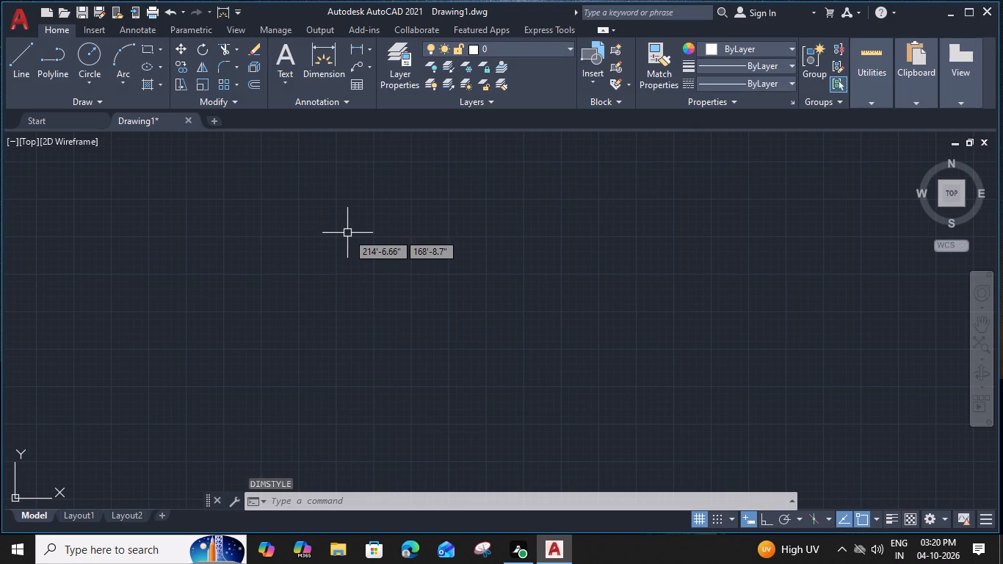
With Ortho on, draw an L-shaped outline: a line 40' straight down, continued 30' to the right.
key(ctrl+F8)
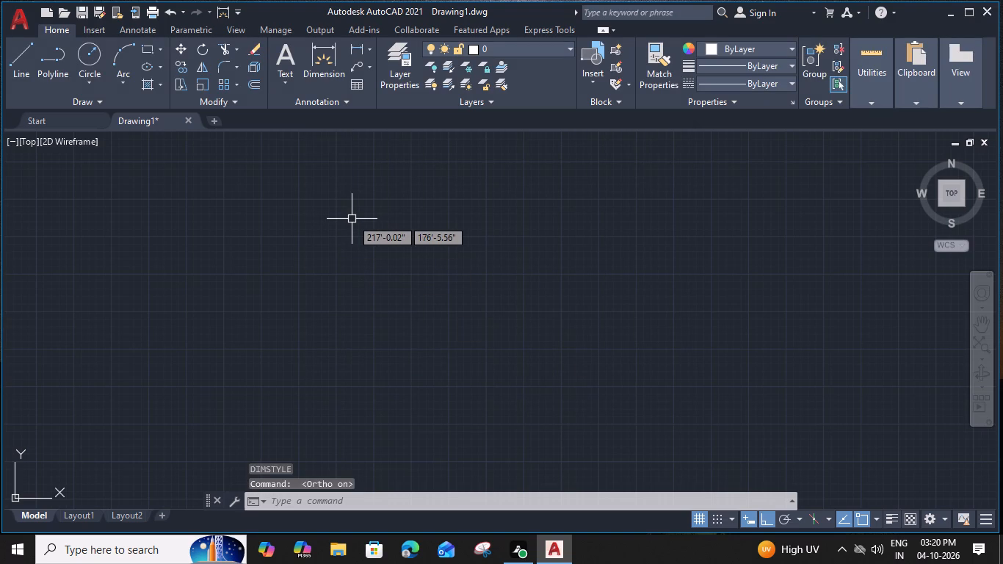
scroll(359, 261, down, 1)
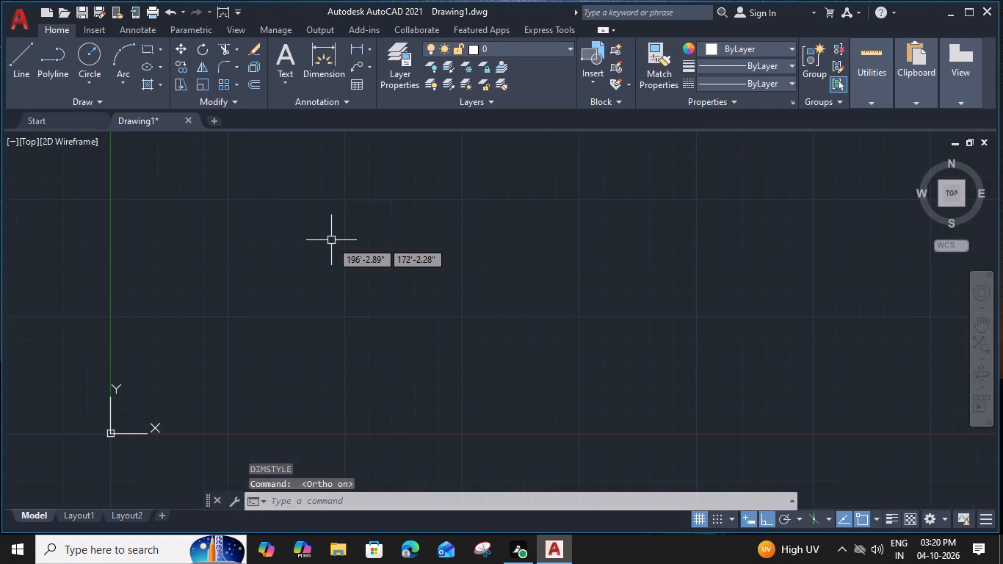
middle_drag(342, 241, 457, 242)
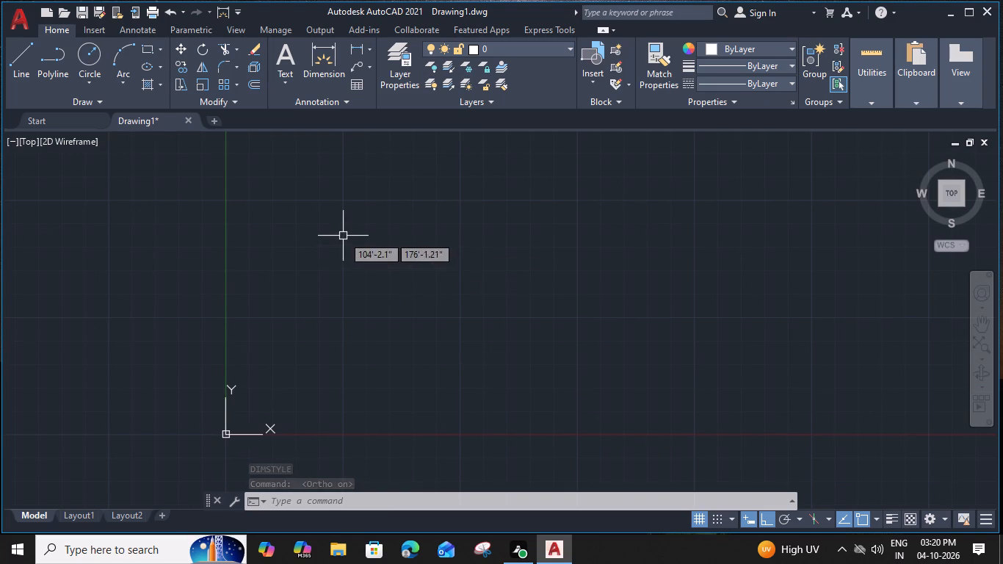
text(L)
key(space)
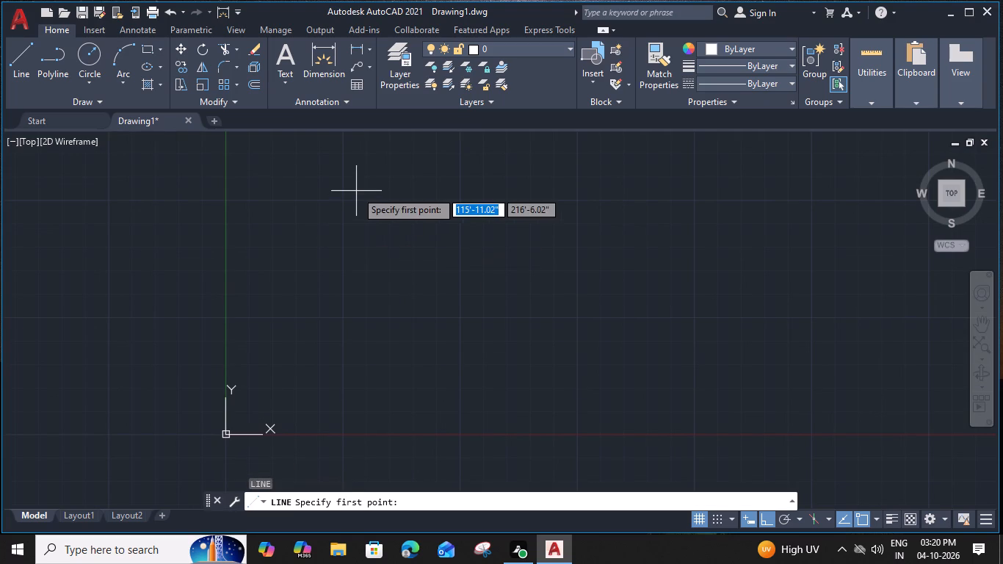
click(358, 186)
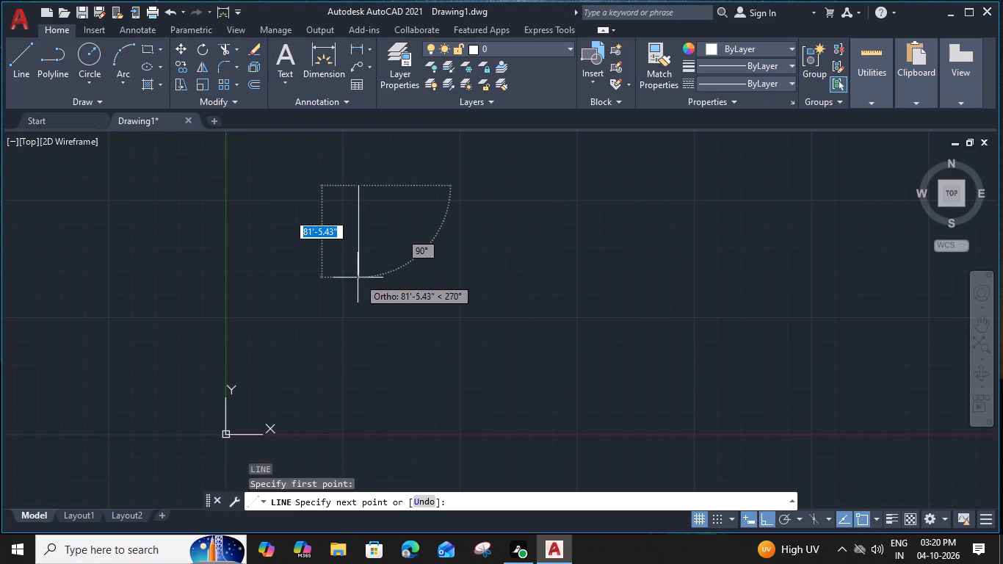
text(40')
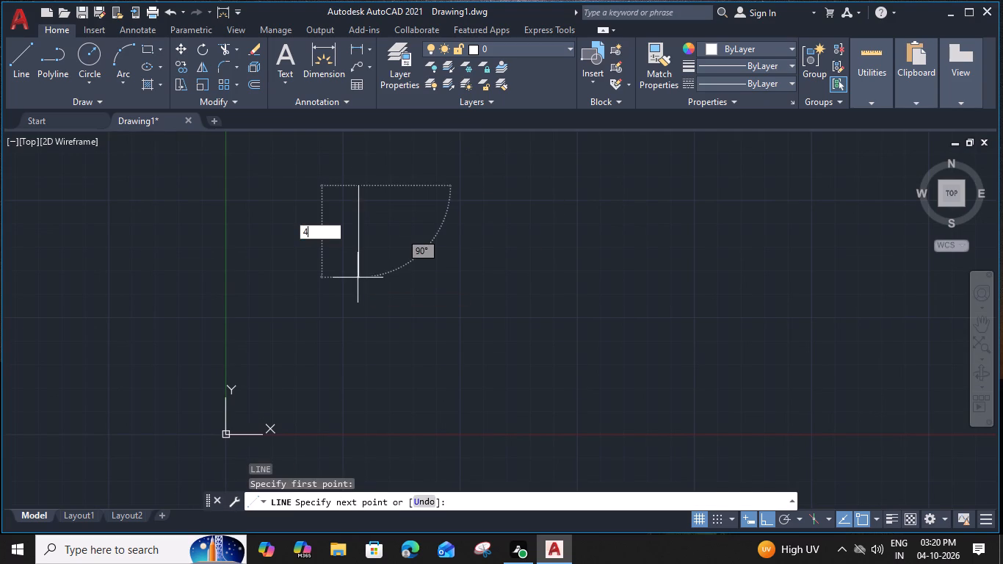
key(space)
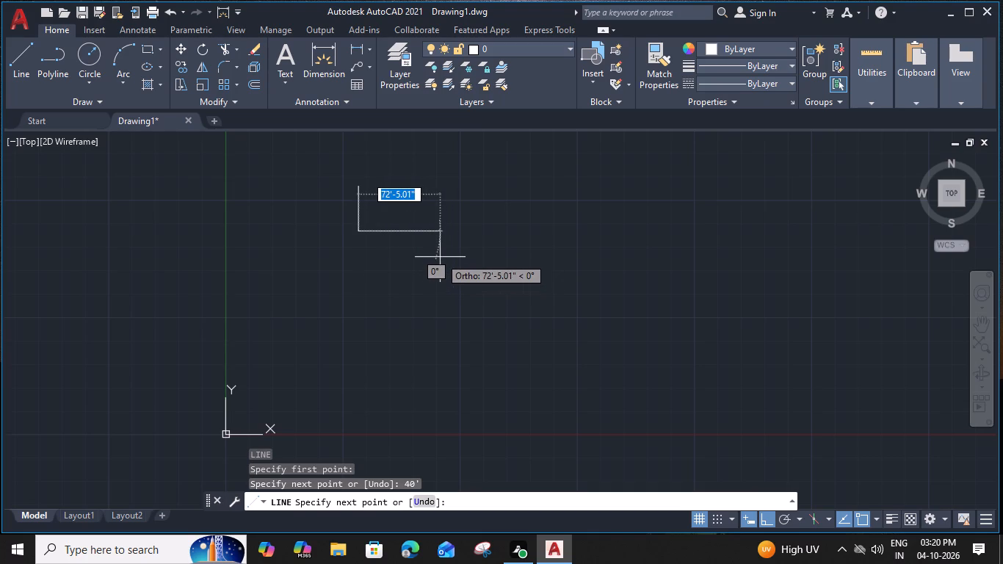
text(30)
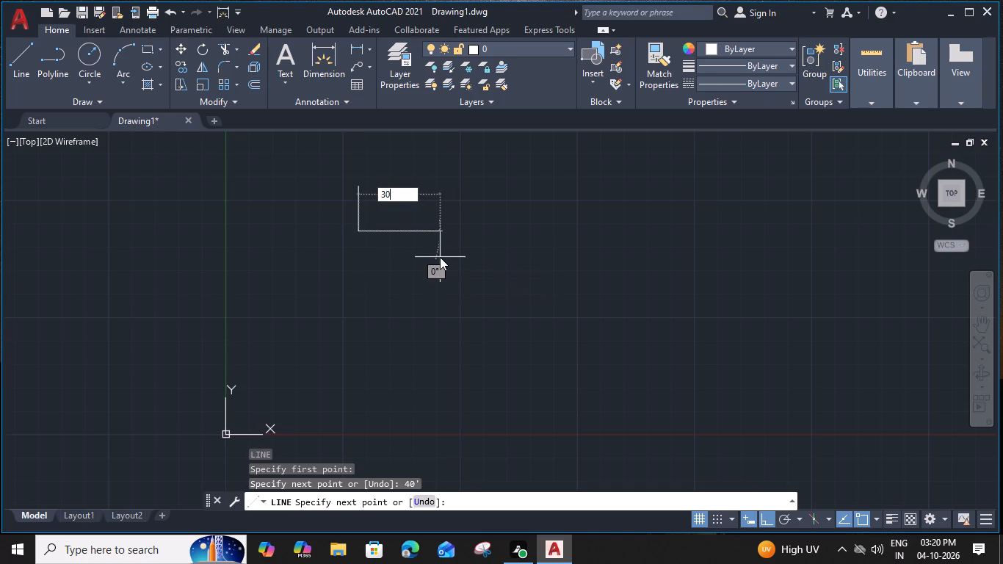
key(apostrophe)
key(Return)
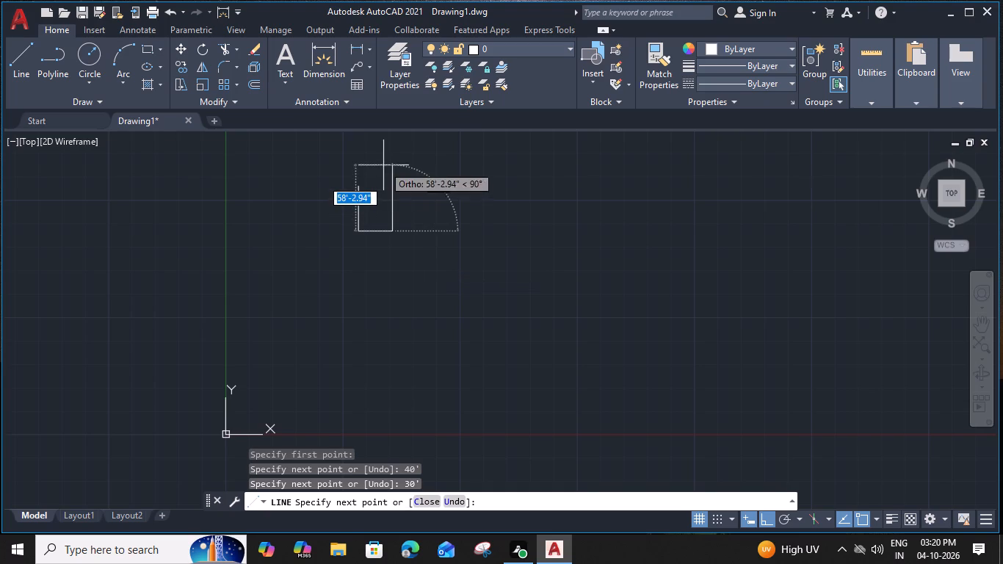
key(Escape)
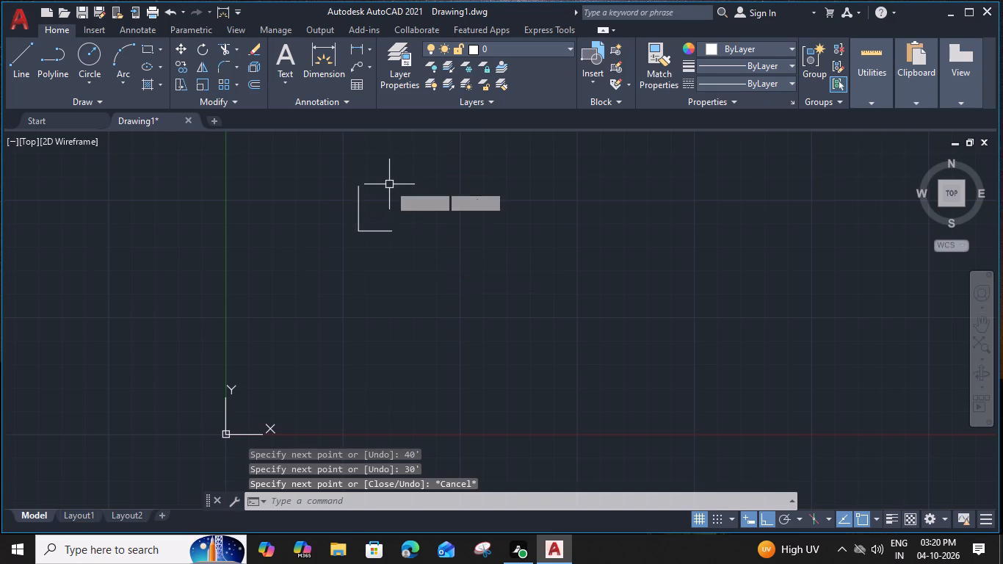
Offset the 40' vertical line 9" to the right to give the outer wall its thickness.
scroll(375, 192, up, 2)
click(330, 198)
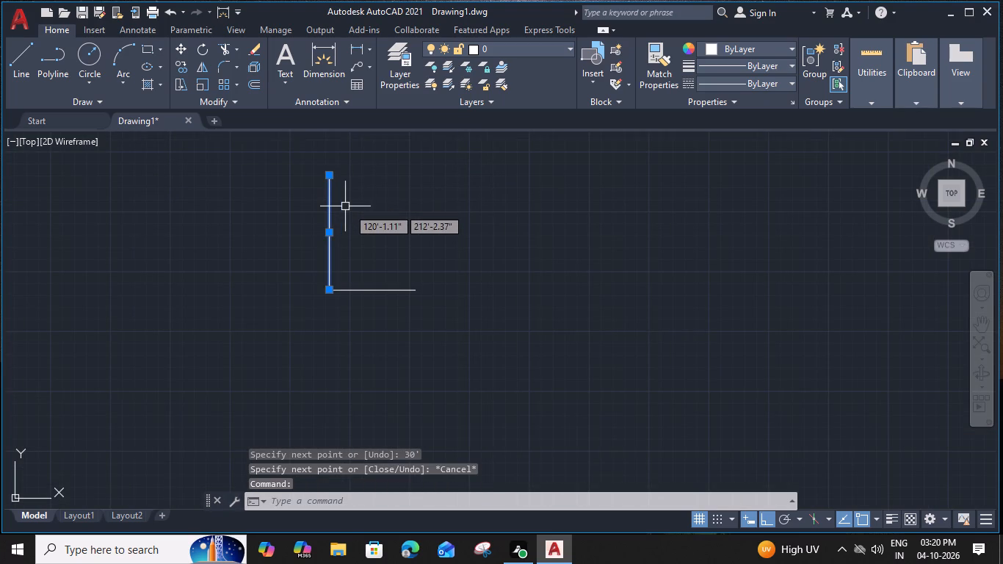
text(O)
key(space)
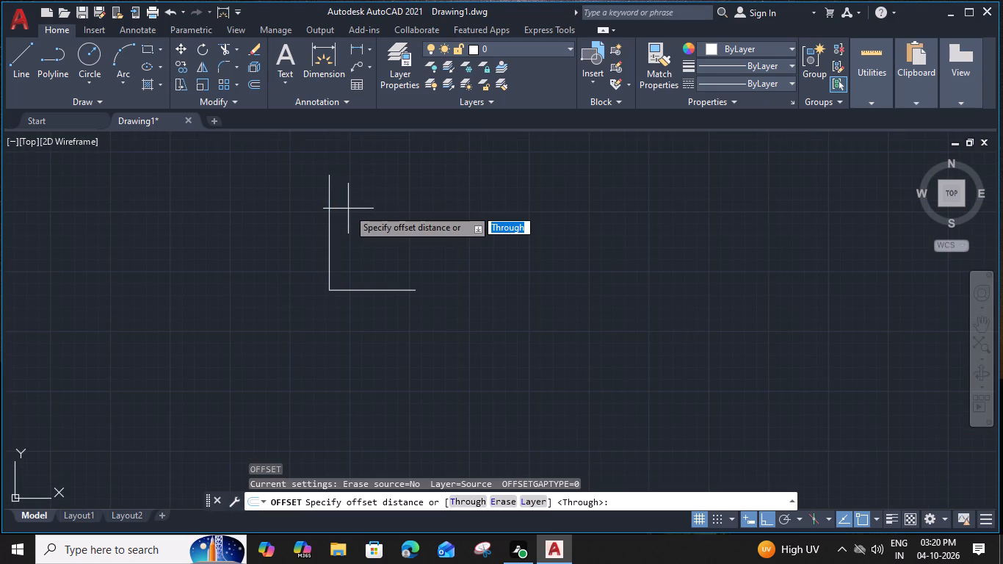
text(9")
key(Return)
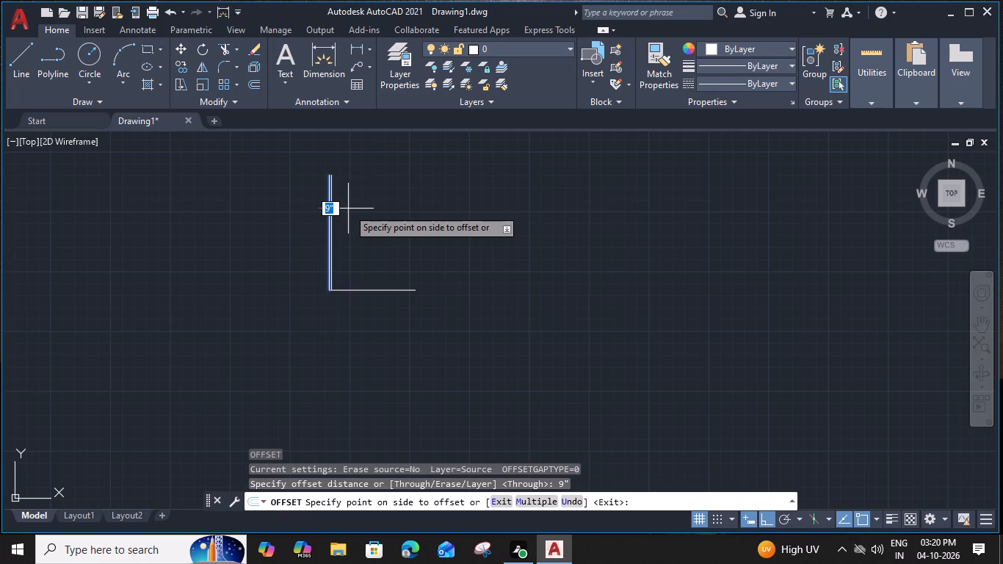
click(358, 214)
Offset the outer wall's inner line 2'6" to the right, and that copy another 9", forming a second vertical wall.
middle_drag(351, 170, 335, 182)
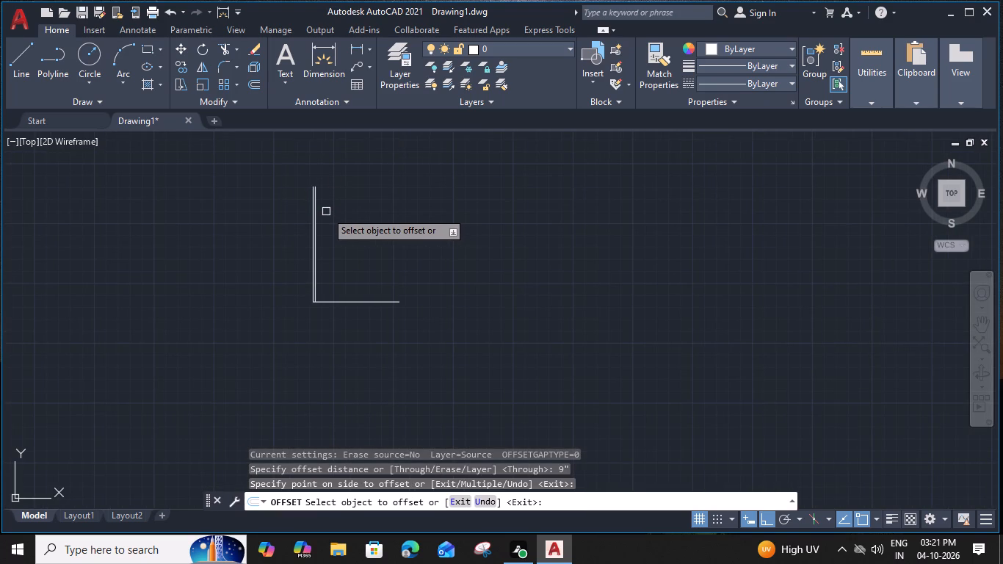
scroll(326, 211, up, 2)
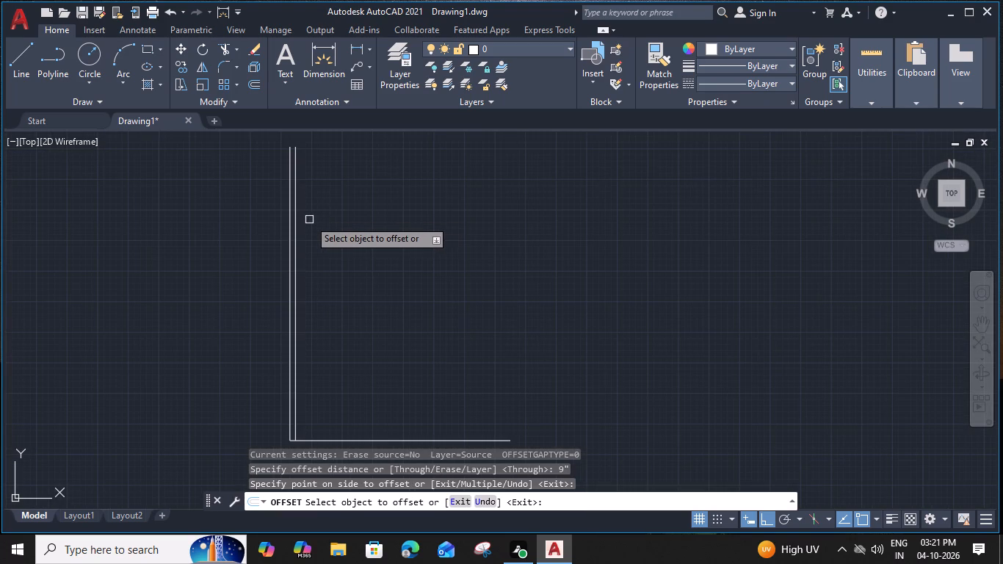
click(300, 213)
click(295, 211)
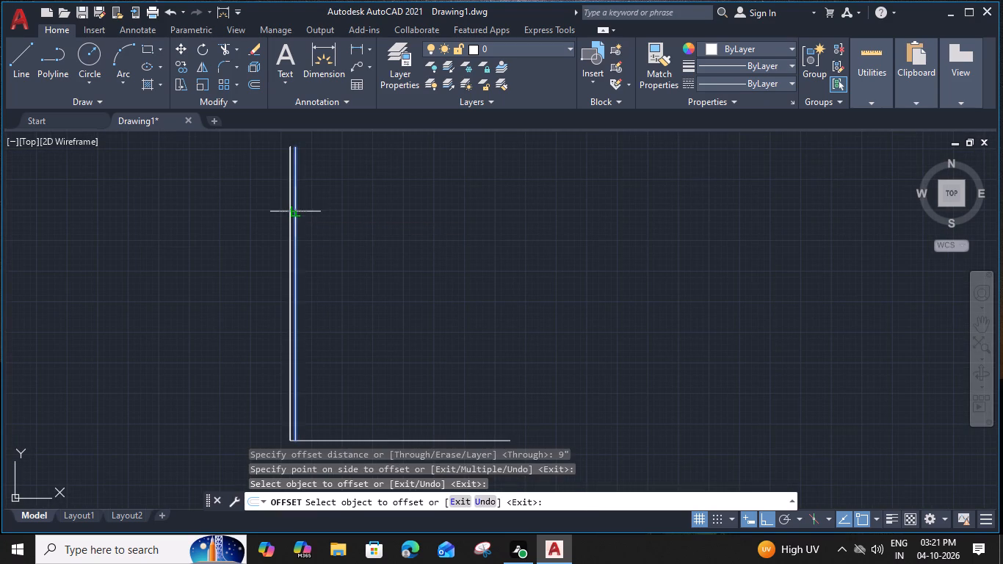
text(2')
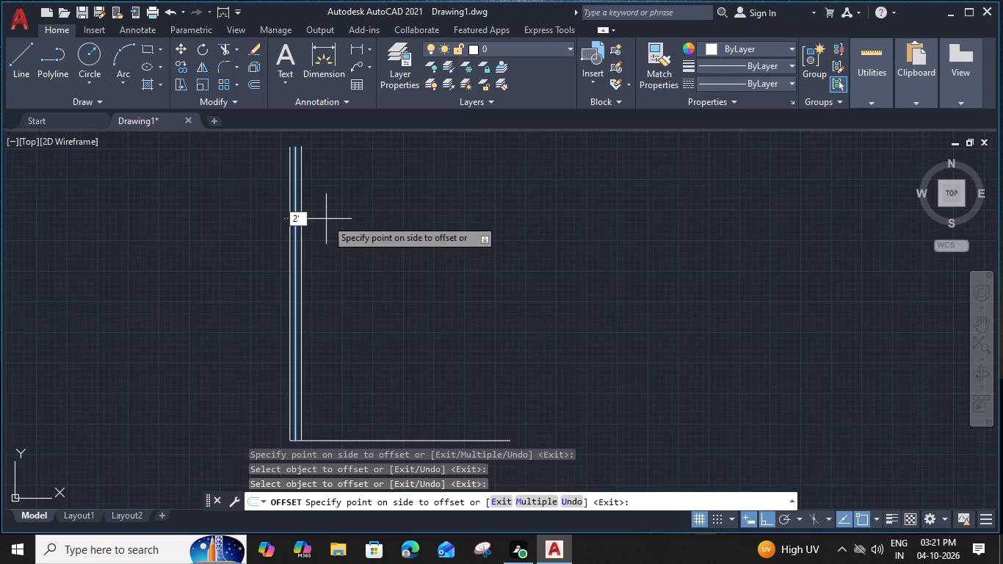
text(6")
key(Return)
click(331, 220)
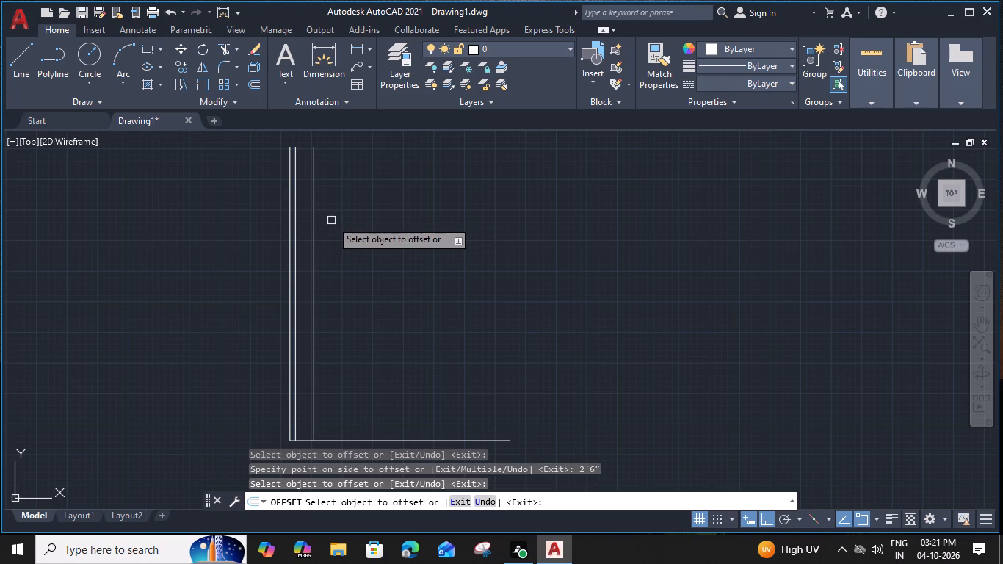
click(313, 212)
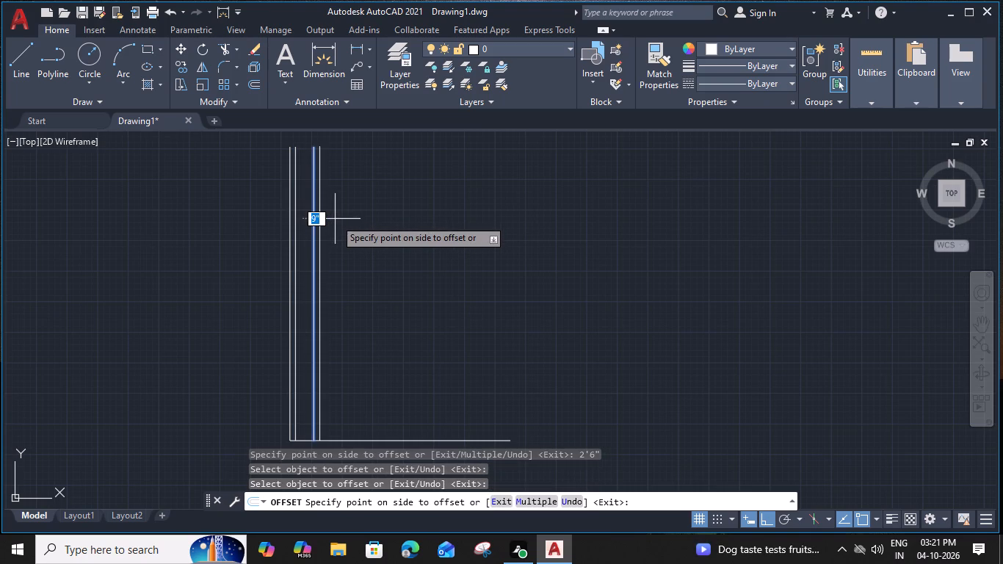
click(335, 219)
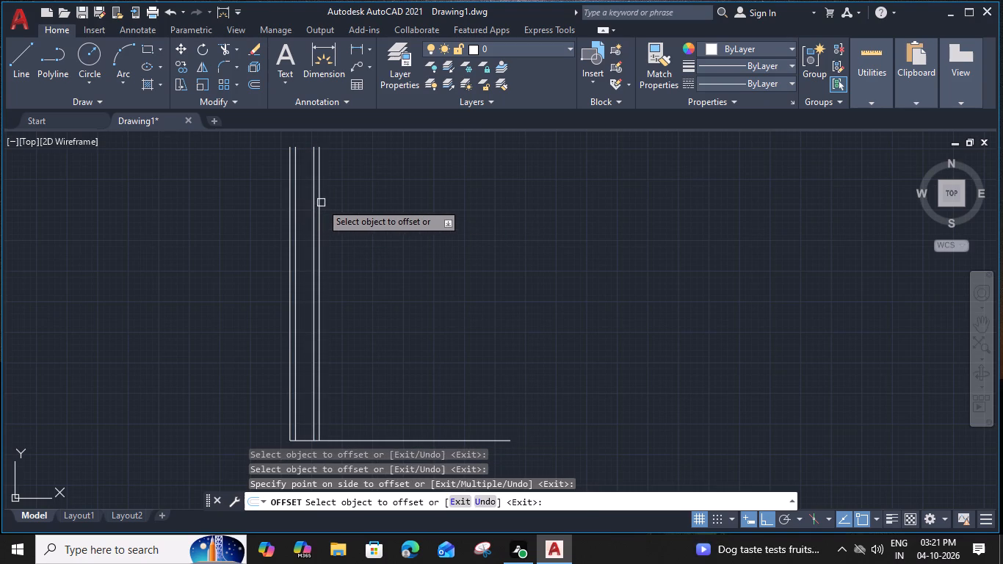
Offset the second vertical wall's right line 12'7" to the right to mark the room's far side.
click(321, 203)
text(12')
key(7)
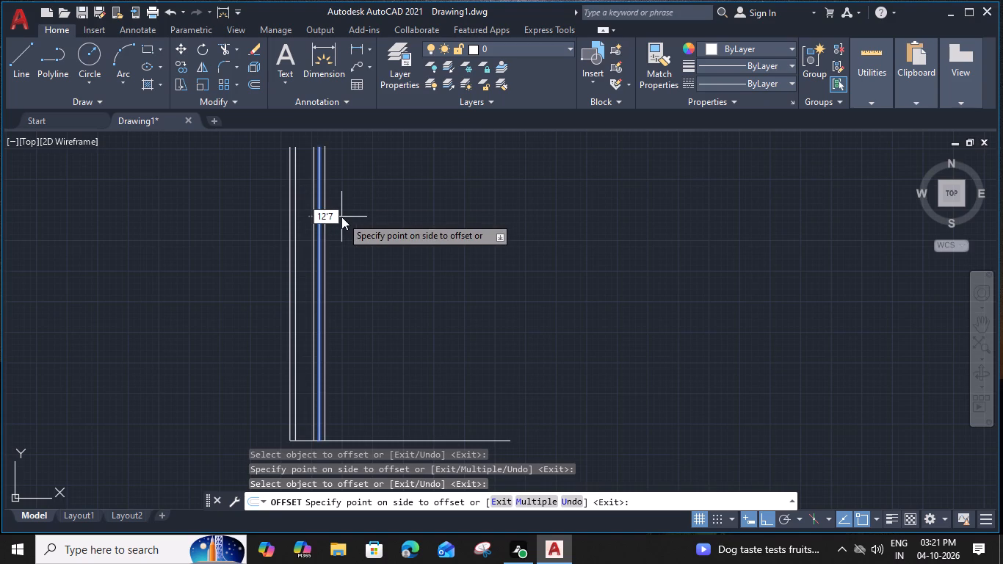
key(shift+quotedbl)
key(Return)
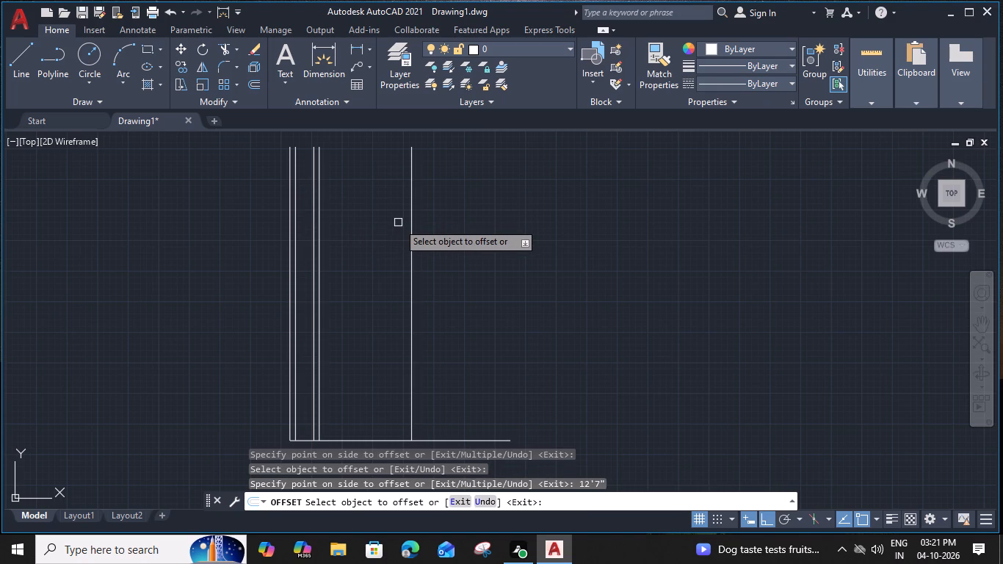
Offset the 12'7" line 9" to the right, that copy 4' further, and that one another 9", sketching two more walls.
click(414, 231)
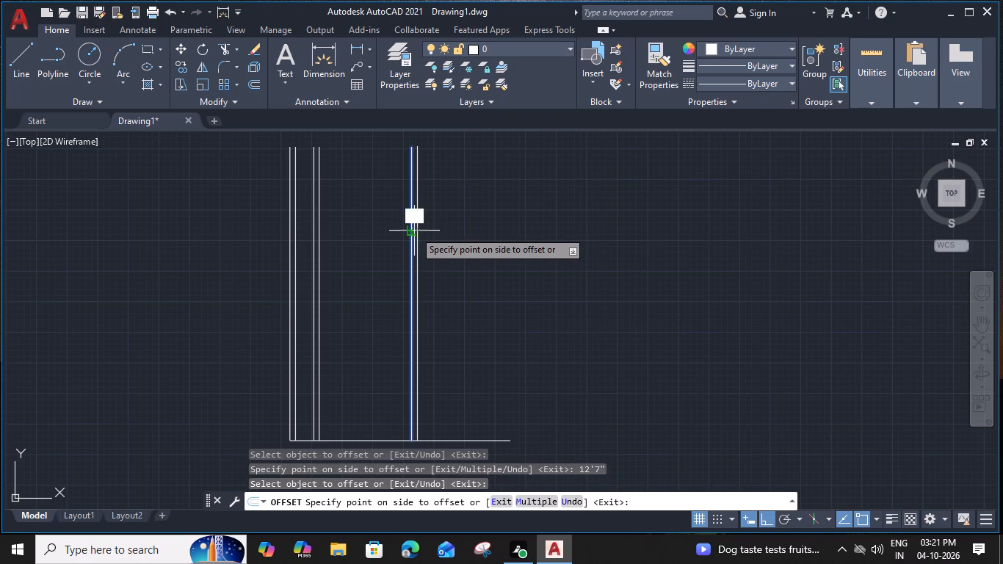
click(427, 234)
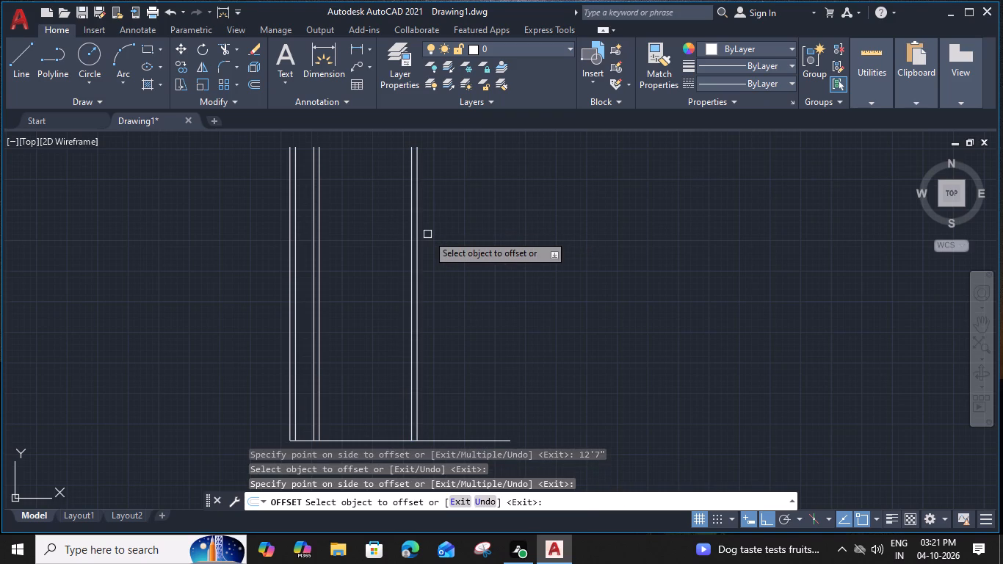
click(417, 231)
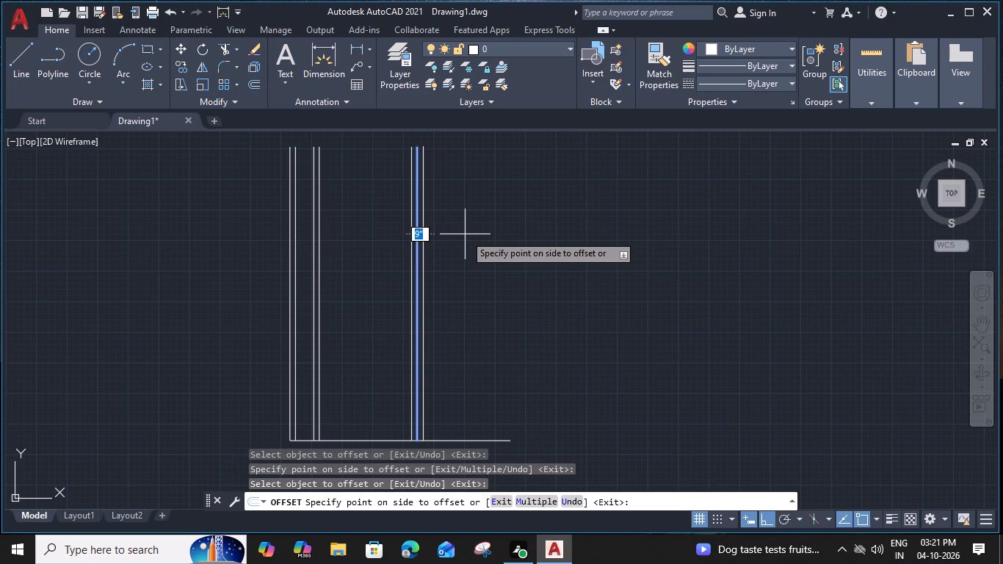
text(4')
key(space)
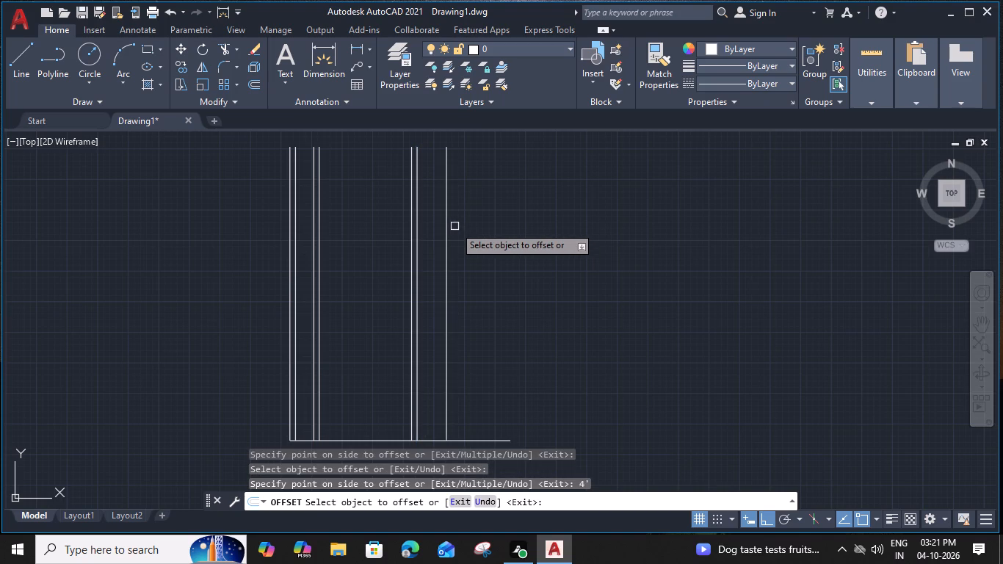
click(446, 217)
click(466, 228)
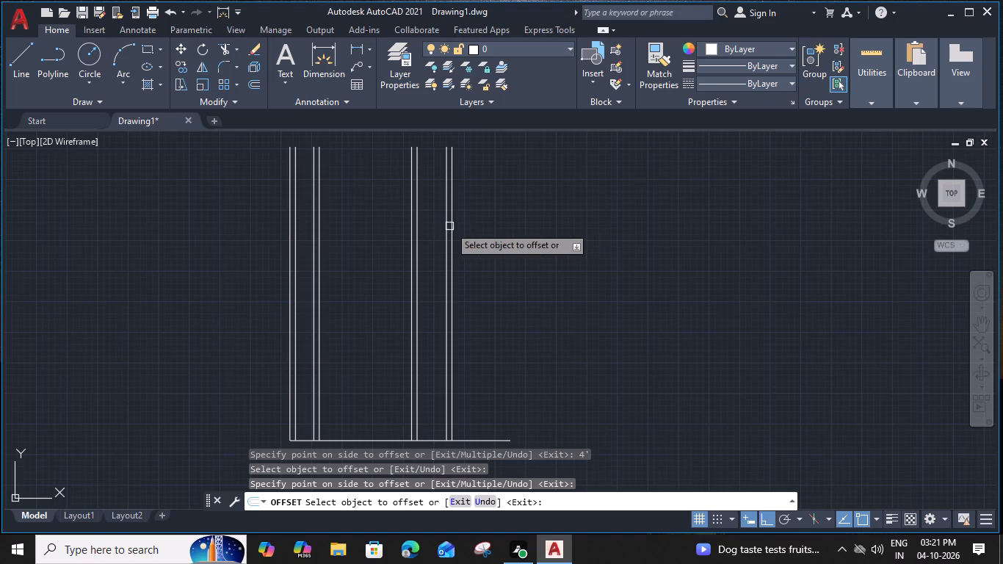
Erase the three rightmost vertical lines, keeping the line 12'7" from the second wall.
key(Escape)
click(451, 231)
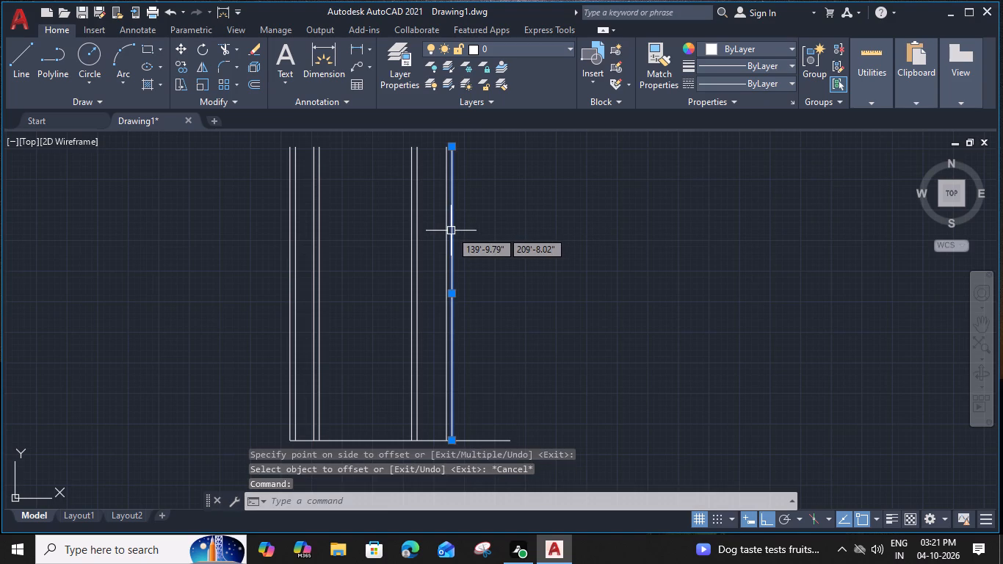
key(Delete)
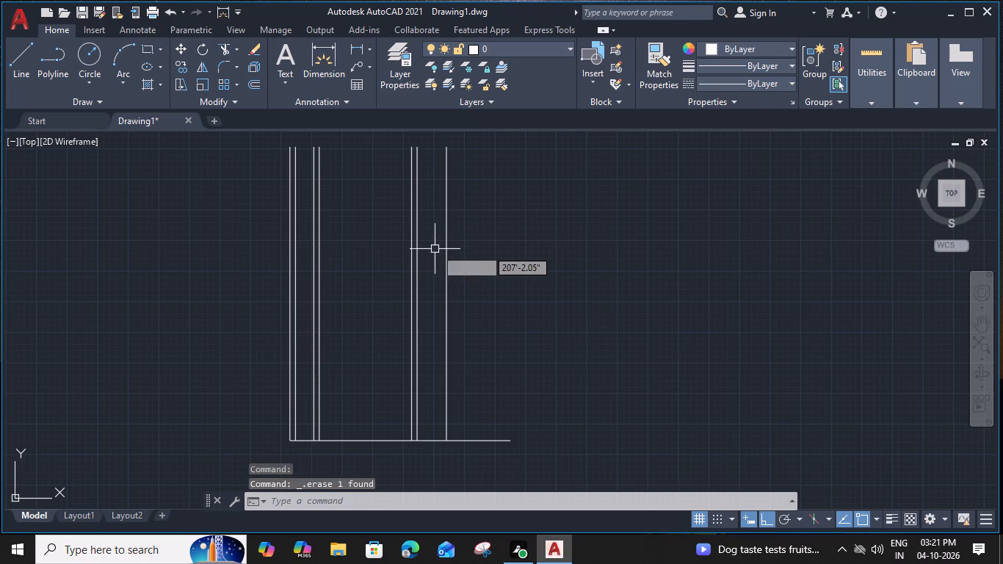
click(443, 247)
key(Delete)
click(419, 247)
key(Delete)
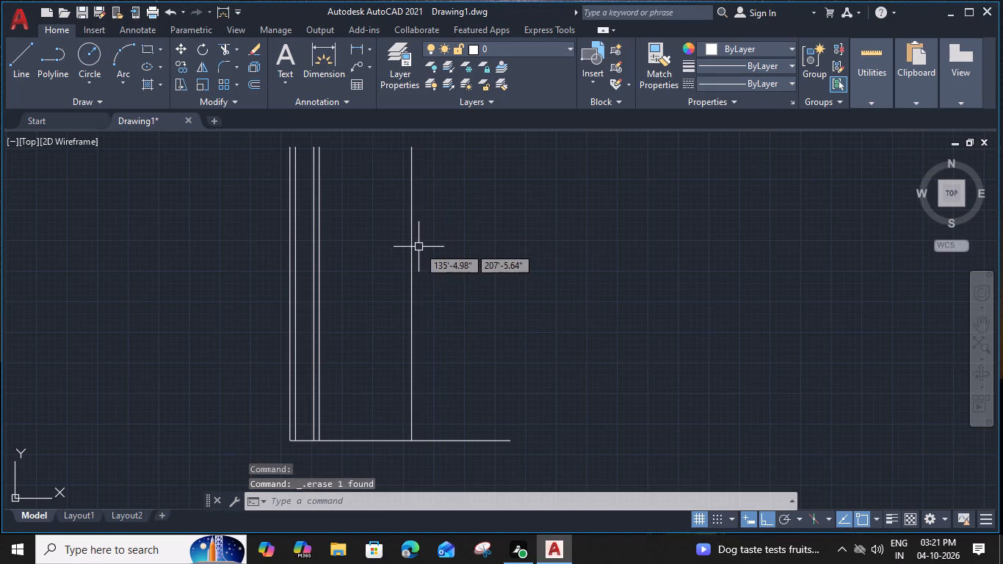
Offset the remaining rightmost vertical line 6" to the right to form a thinner partition.
click(411, 244)
key(o)
key(space)
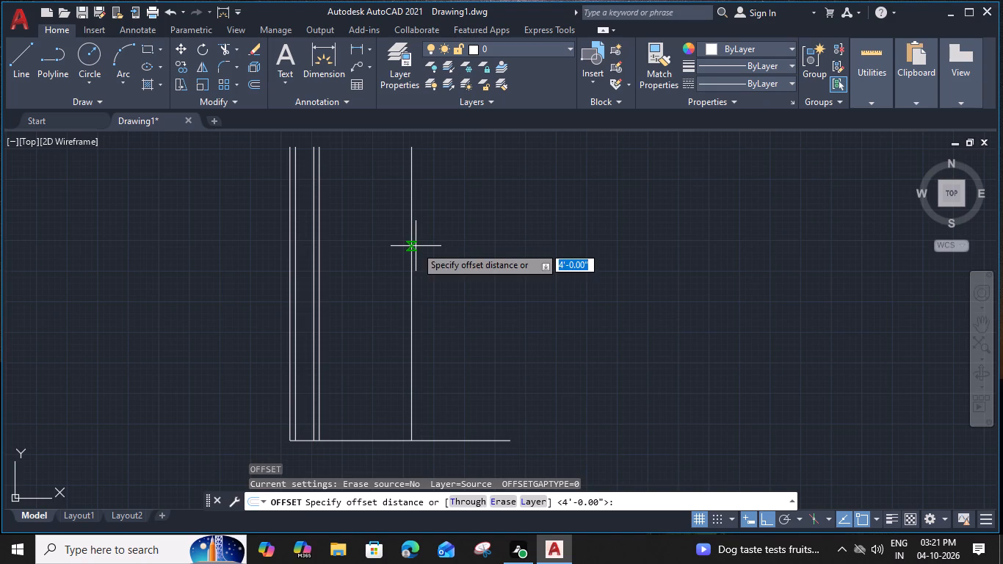
text(6")
key(Return)
click(432, 248)
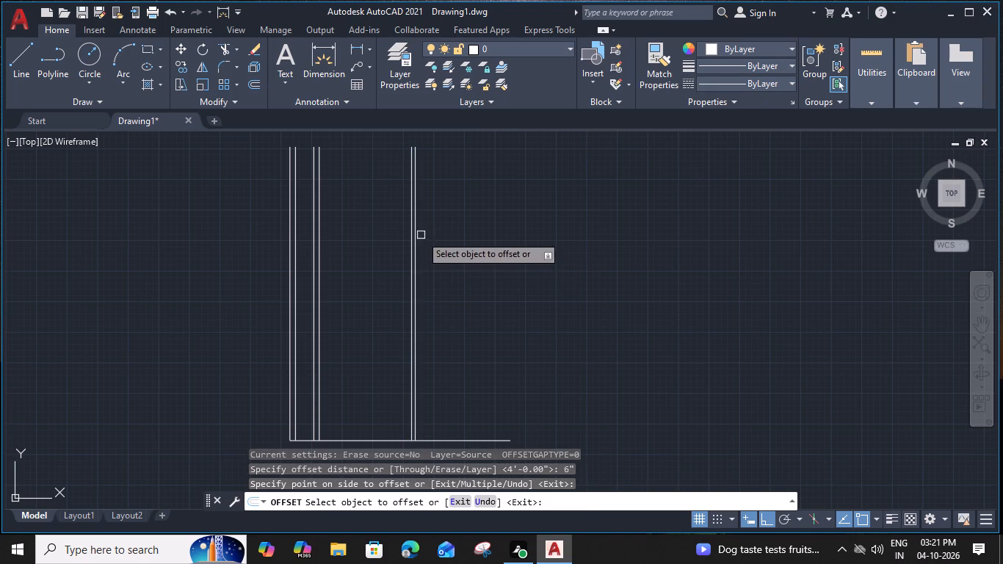
Offset the partition's right line 4' to the right, and that copy another 6", forming a second partition.
click(419, 233)
text(4')
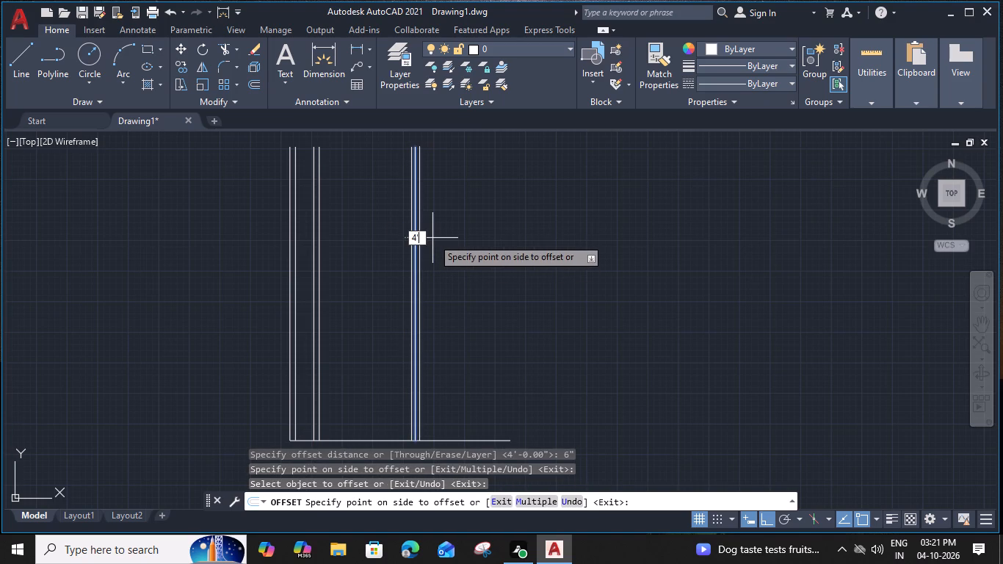
key(space)
click(443, 241)
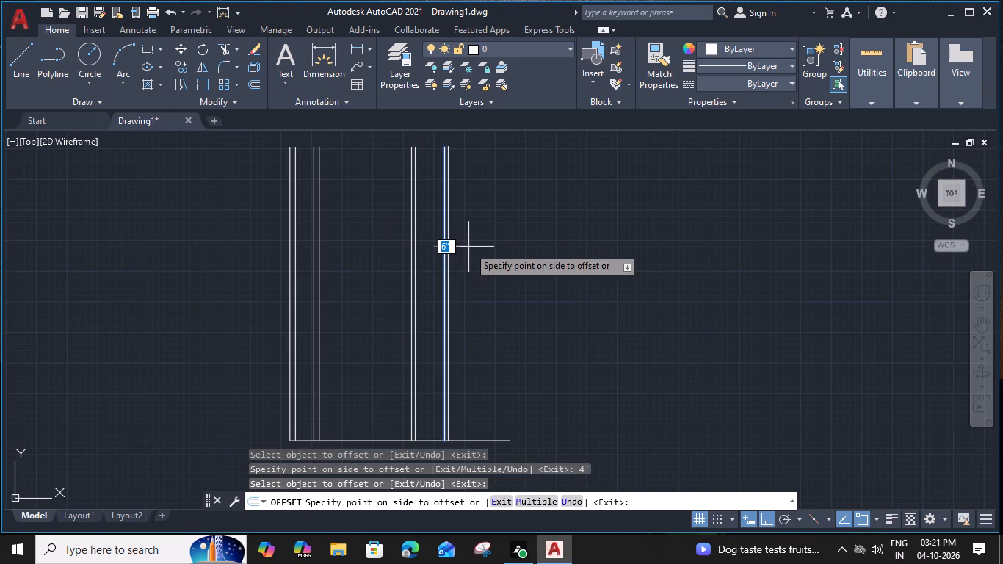
click(468, 247)
Offset the second partition's right line 7'11" to the right, and that copy 9", forming the far outer wall.
middle_drag(473, 229, 462, 247)
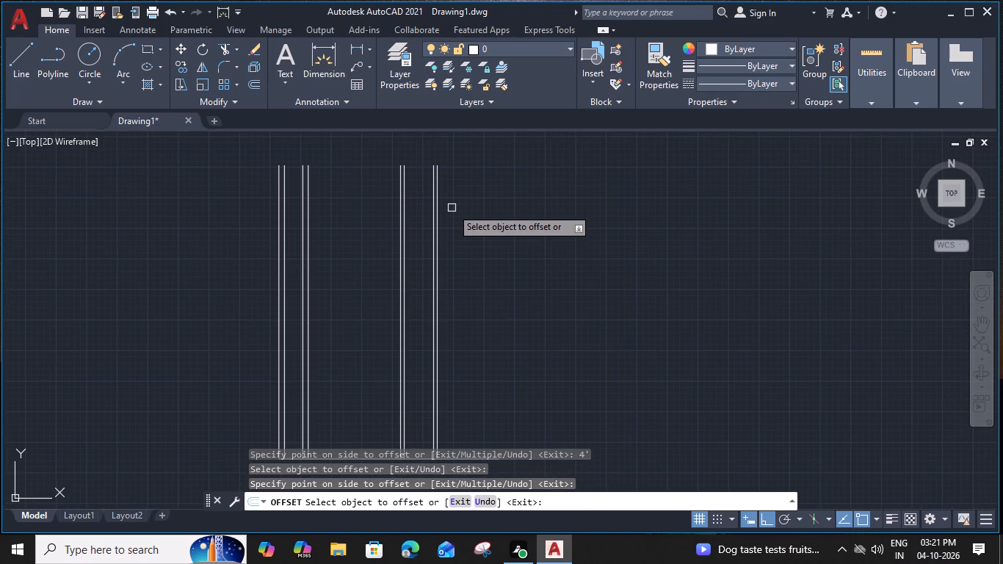
click(439, 203)
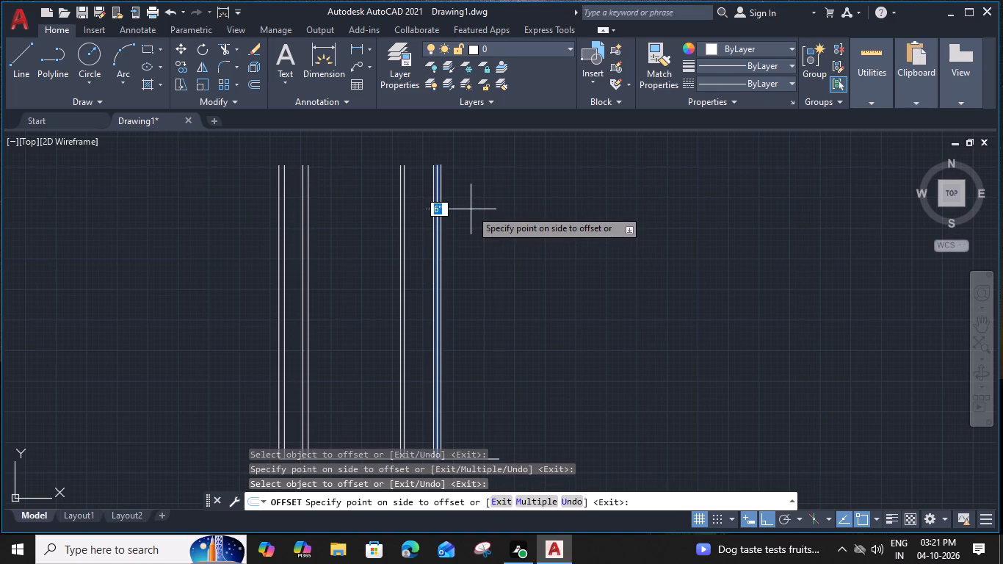
text(7')
text(11")
key(Return)
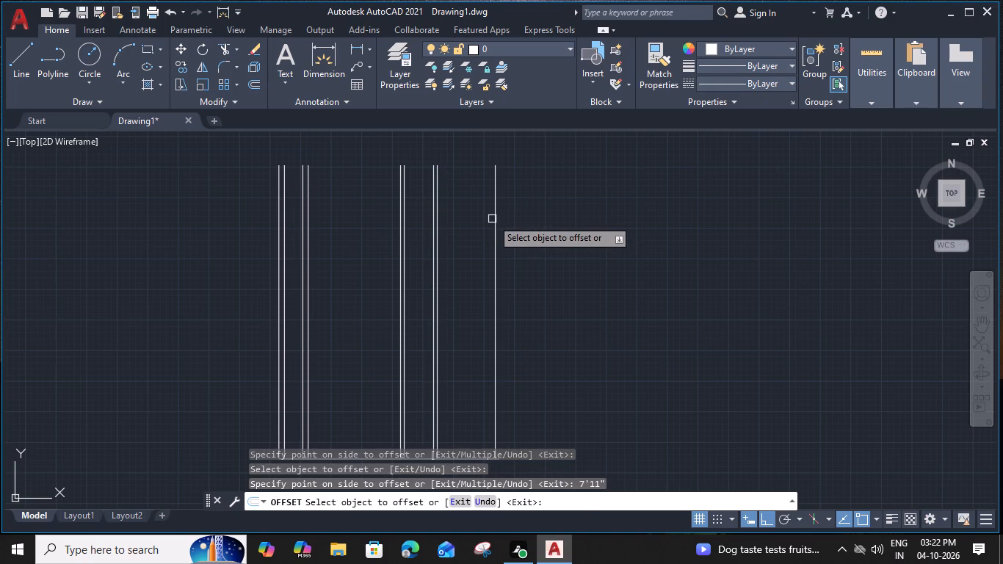
click(495, 220)
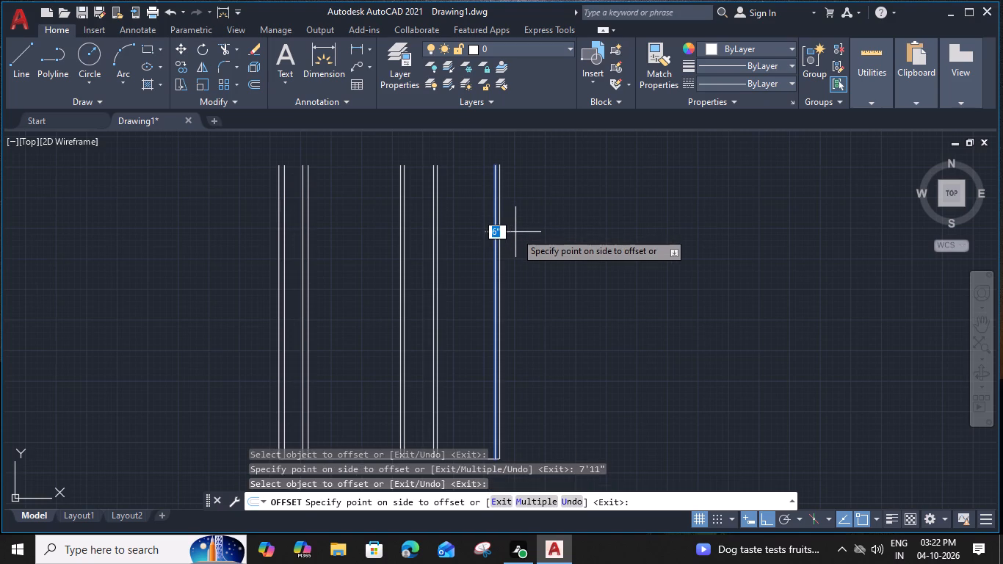
text(9")
key(Return)
key(Escape)
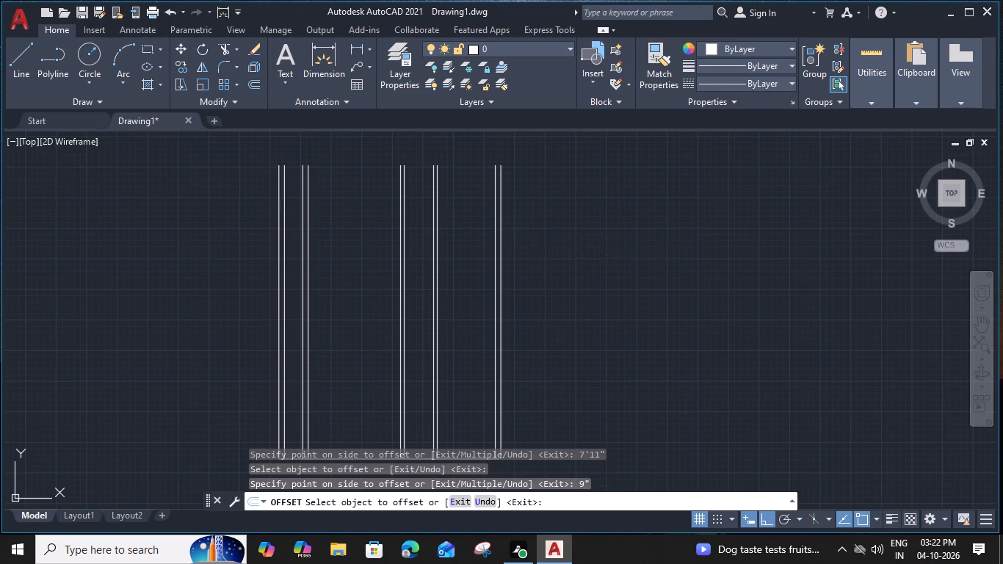
Draw a horizontal line across the wall tops, from the second 9" wall's left line to the far outer wall's right line.
text(L)
key(space)
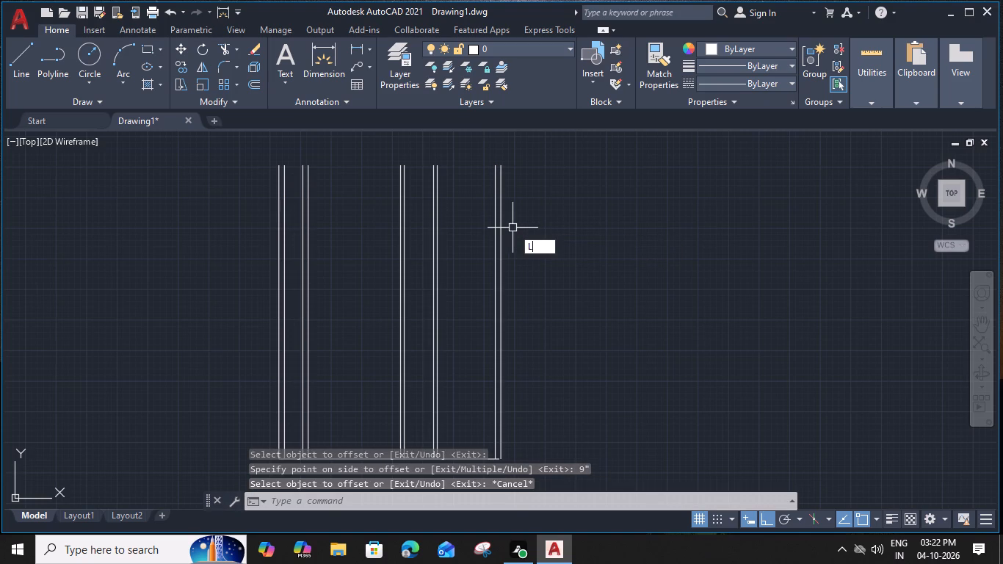
click(300, 162)
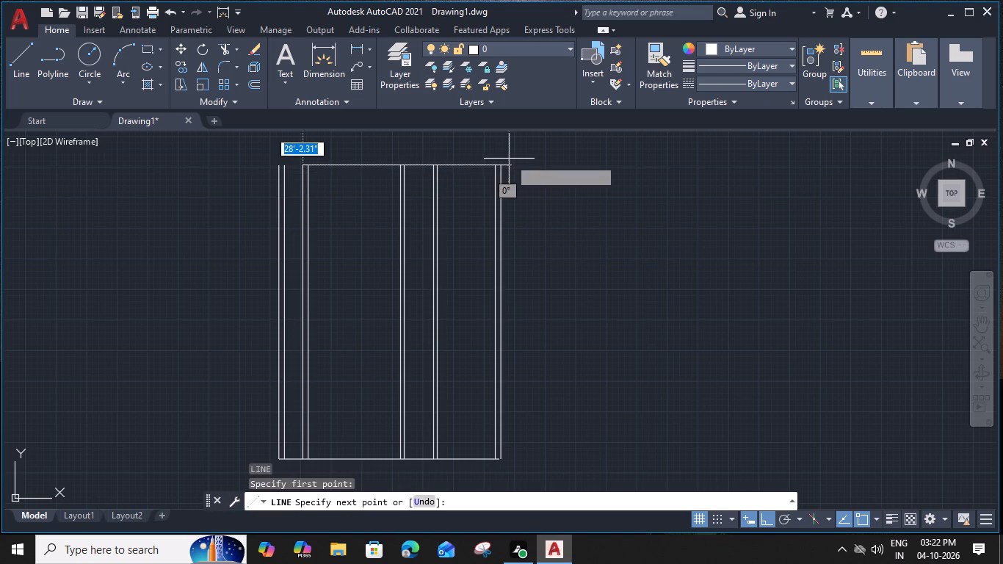
click(498, 162)
key(Escape)
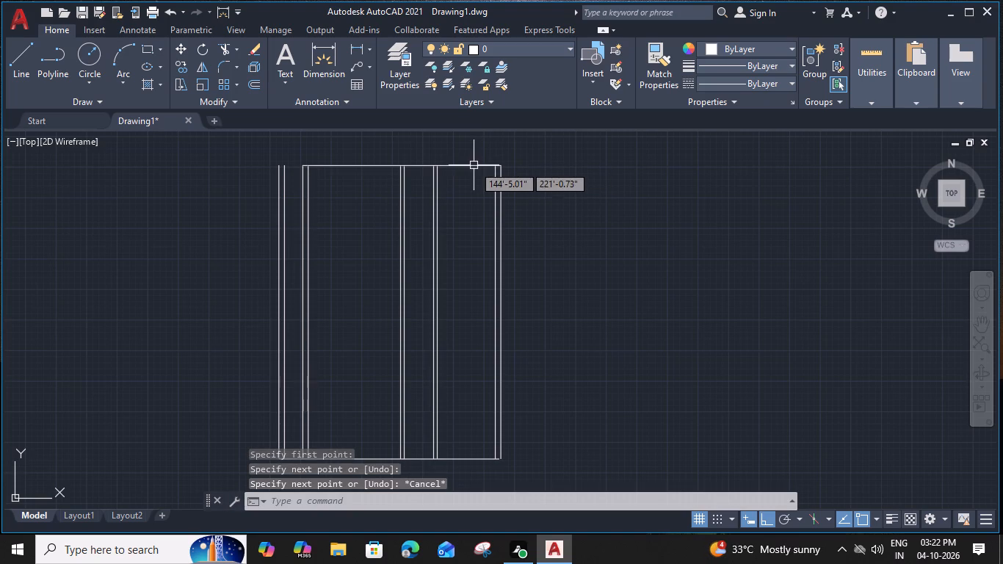
Offset the top horizontal line 9" downward to give the top wall its thickness.
click(474, 165)
key(o)
key(space)
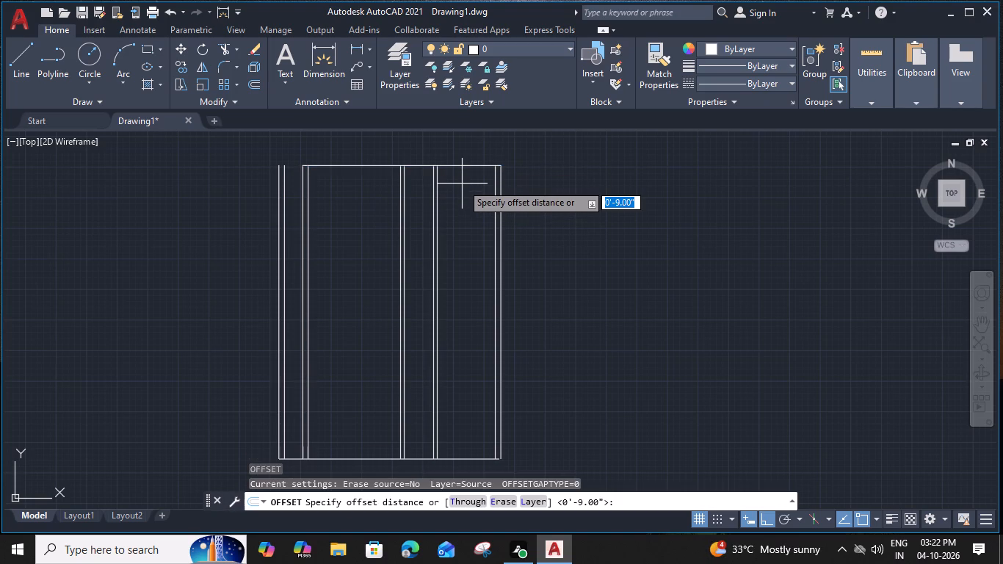
text(9")
key(Return)
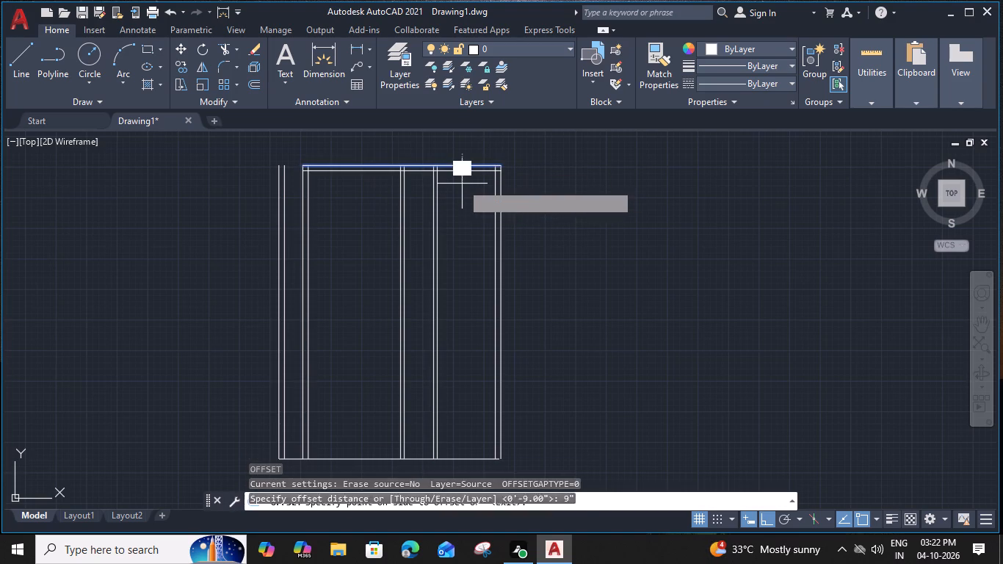
click(460, 194)
Offset the top wall's inner line 4' downward, and that copy 6", forming a horizontal partition.
click(456, 173)
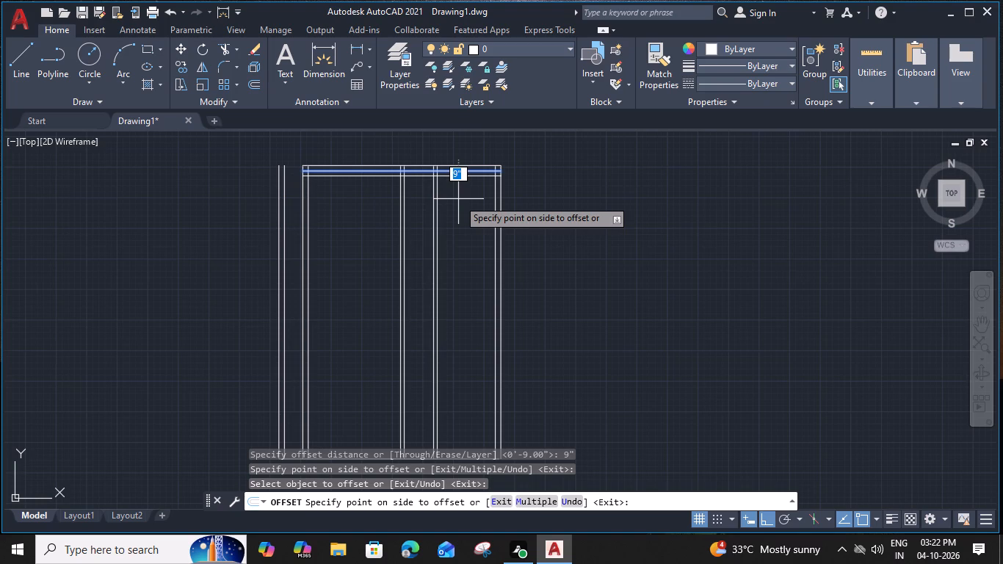
text(4')
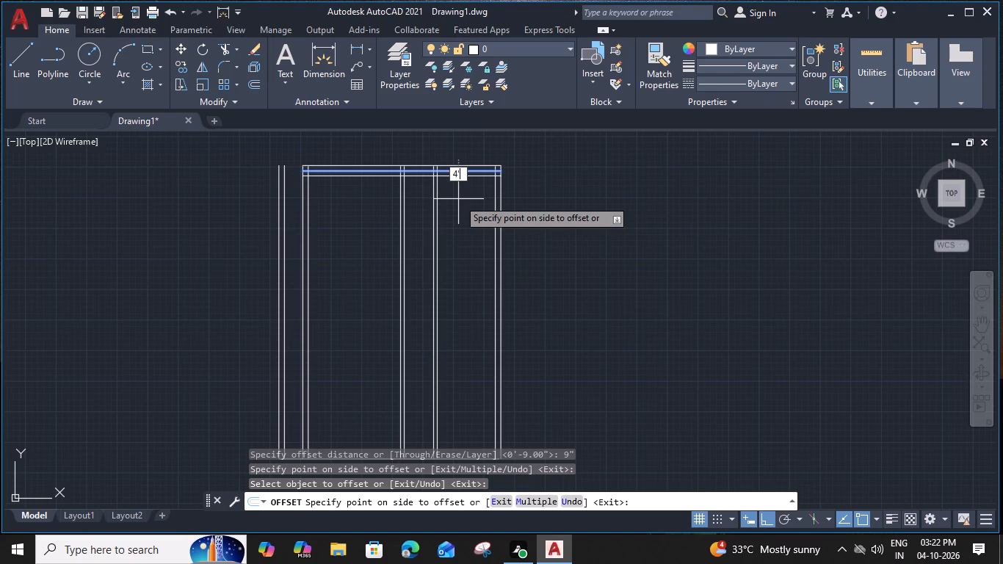
key(space)
click(458, 199)
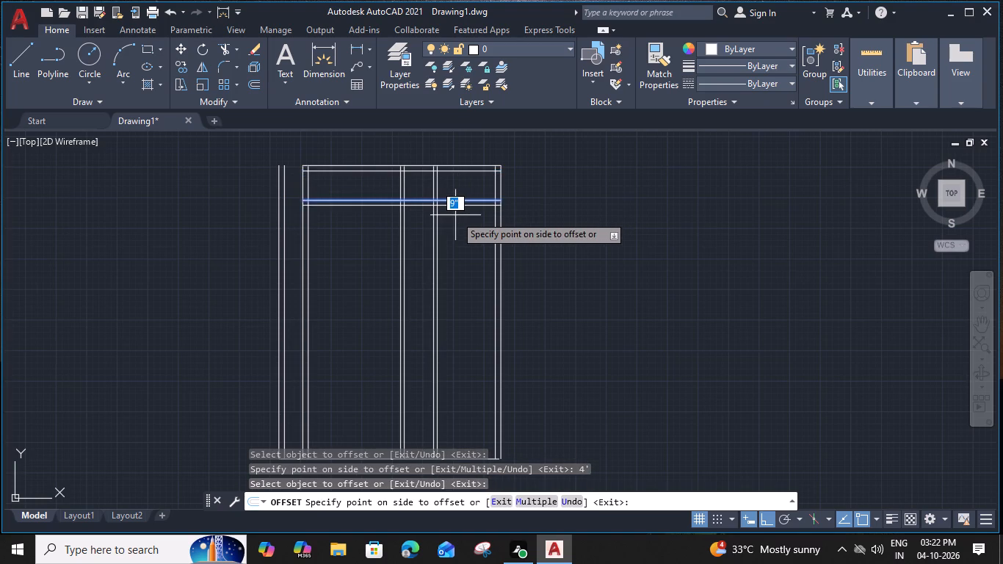
text(6")
key(Return)
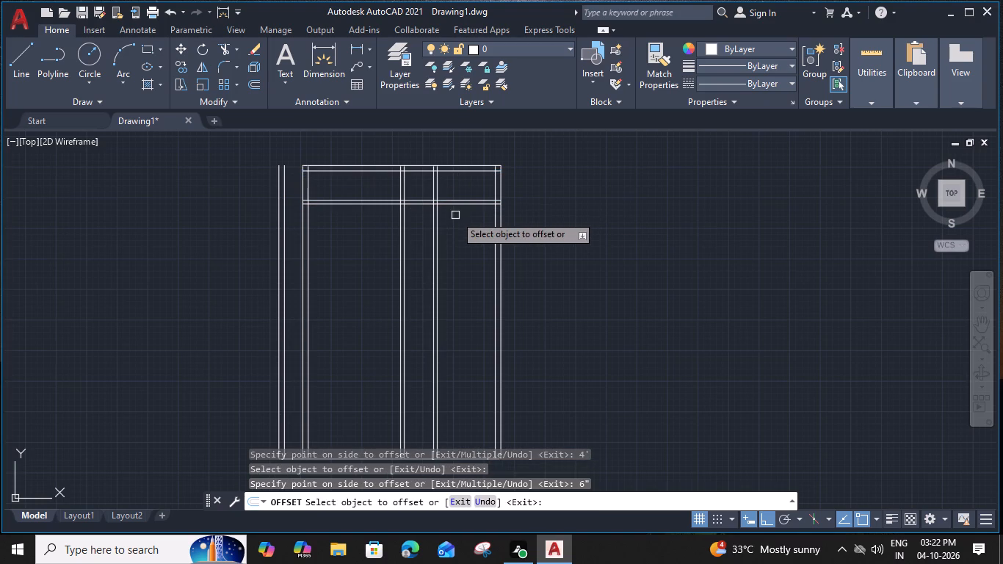
key(Escape)
Trim the 6" horizontal partition out of the 12'7" wide room, including its stubs inside the 9" wall on that room's left side.
text(TR)
key(space)
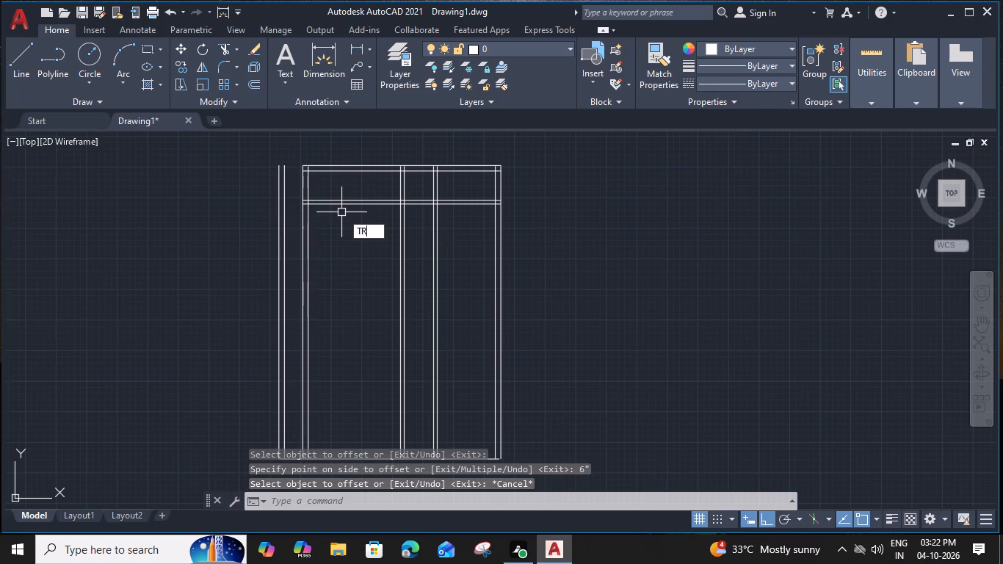
drag(356, 181, 356, 189)
click(344, 216)
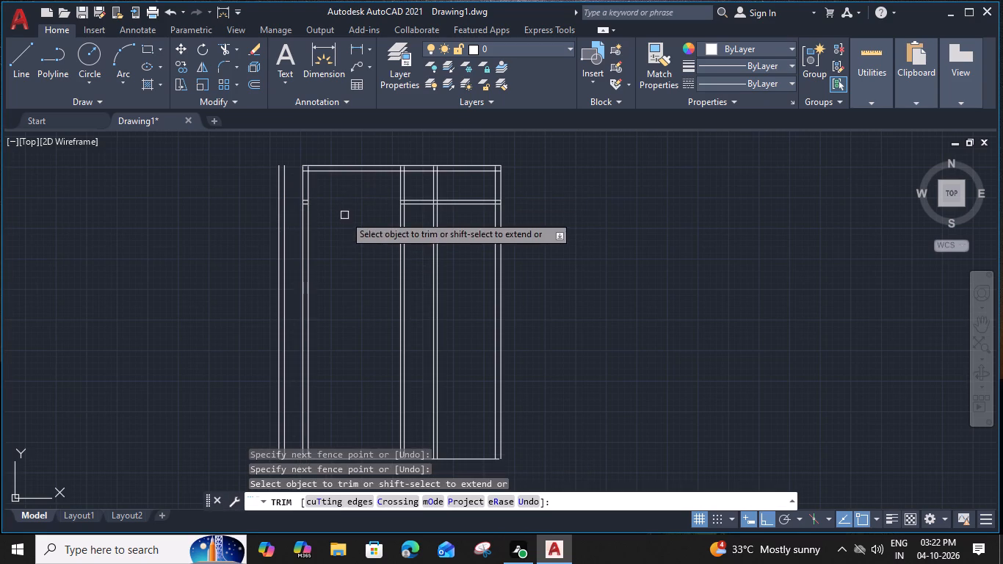
scroll(304, 193, up, 3)
click(310, 211)
click(303, 253)
Trim the overlapping wall lines at the 12'7" room's upper-left corner into a clean corner.
middle_drag(322, 189, 323, 247)
click(319, 147)
click(311, 159)
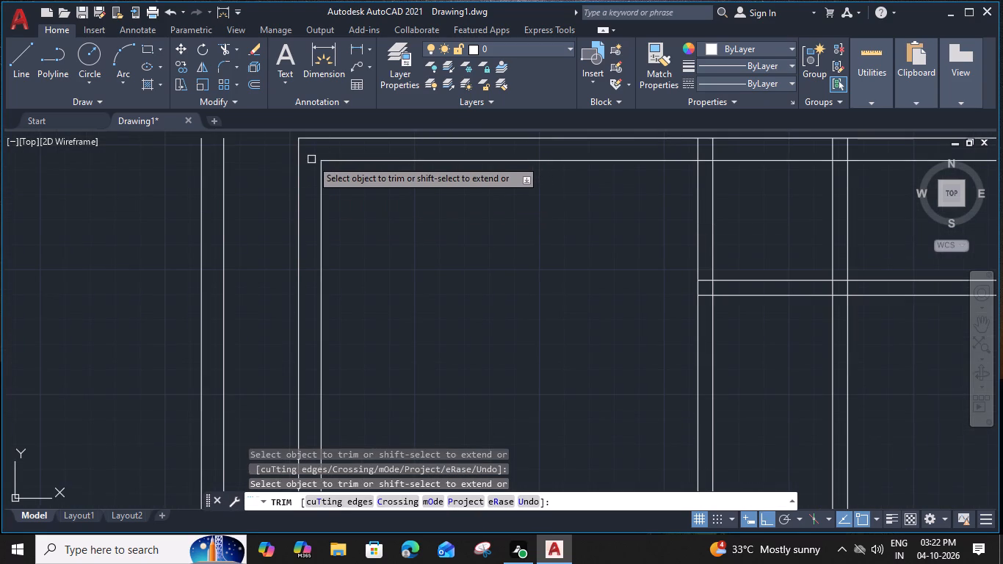
Trim both vertical partitions' stubs inside the top wall and open the wall's inner line between each partition's lines.
click(684, 154)
click(870, 147)
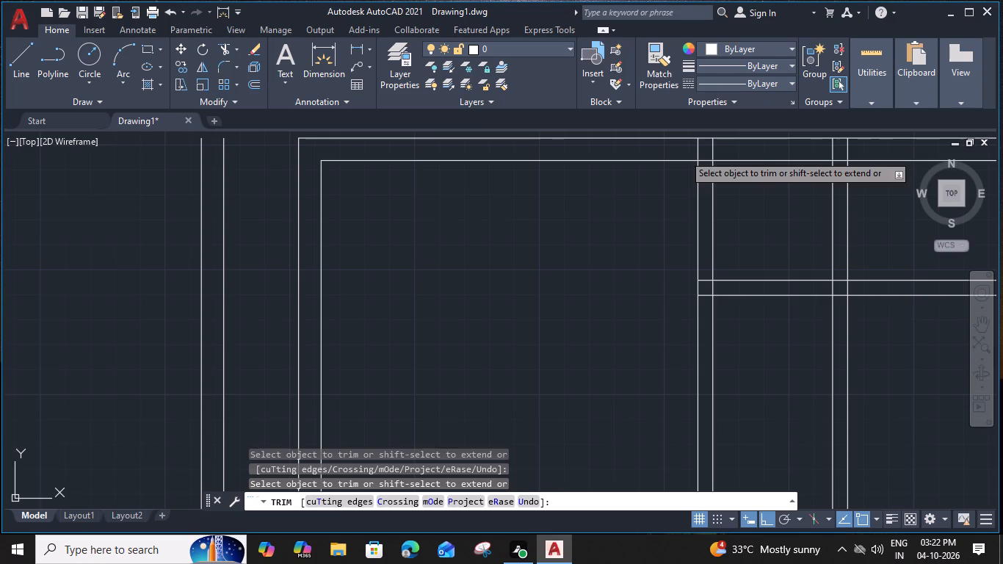
click(703, 156)
click(706, 168)
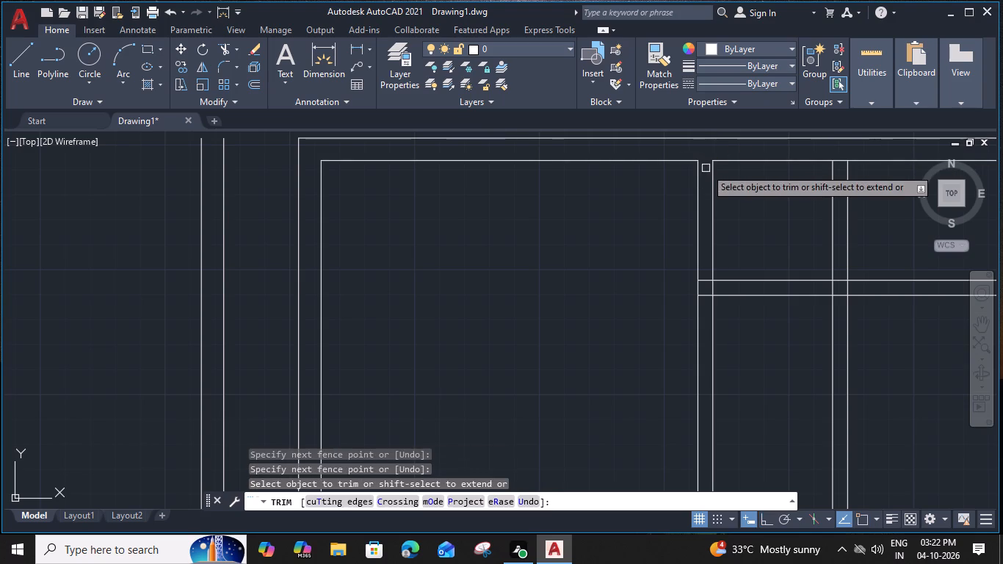
click(841, 159)
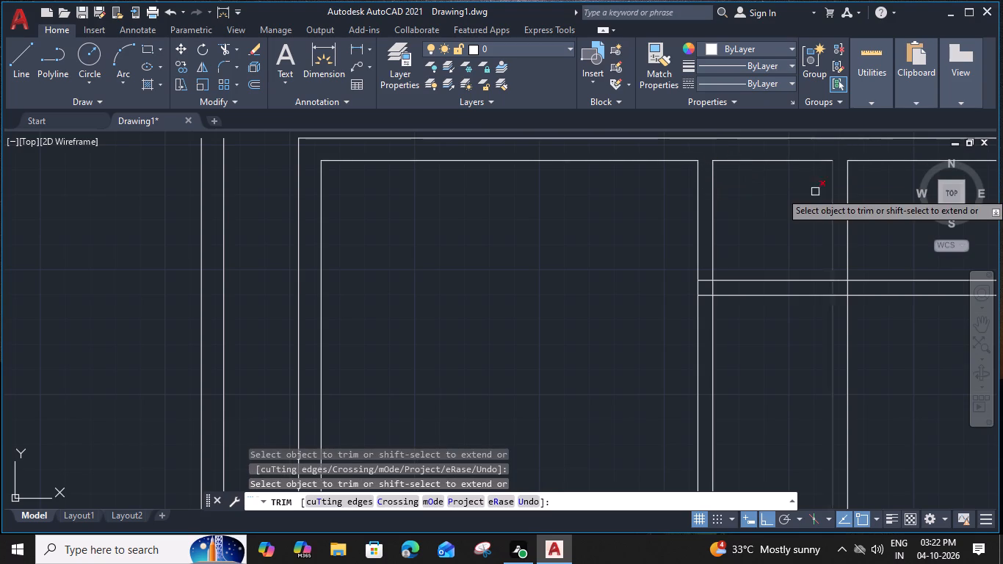
Close the top wall's inner line at the left vertical partition, trim that partition above the horizontal one, and clean their corner.
scroll(813, 191, up, 1)
middle_drag(807, 185, 528, 183)
scroll(528, 183, down, 1)
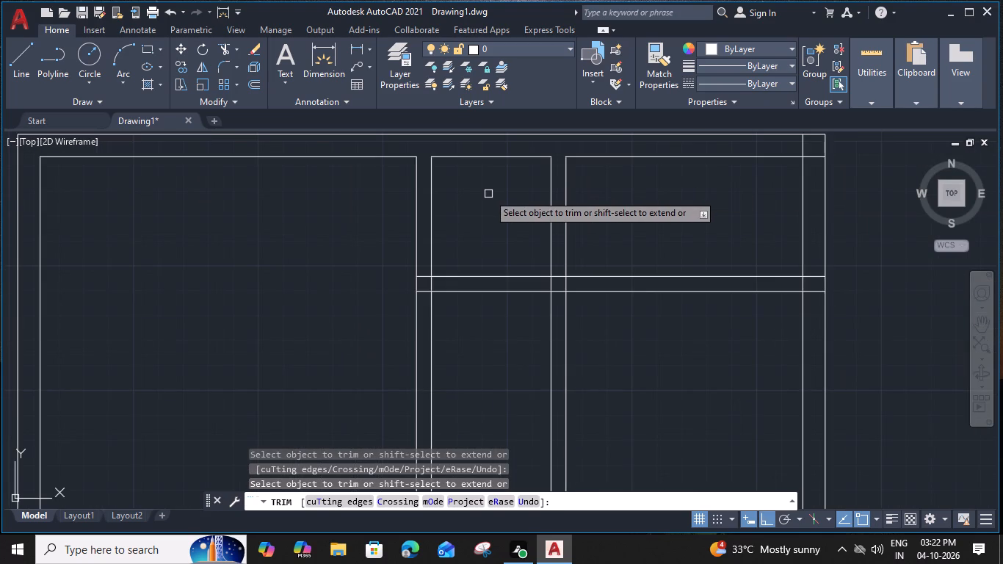
shift+click(456, 158)
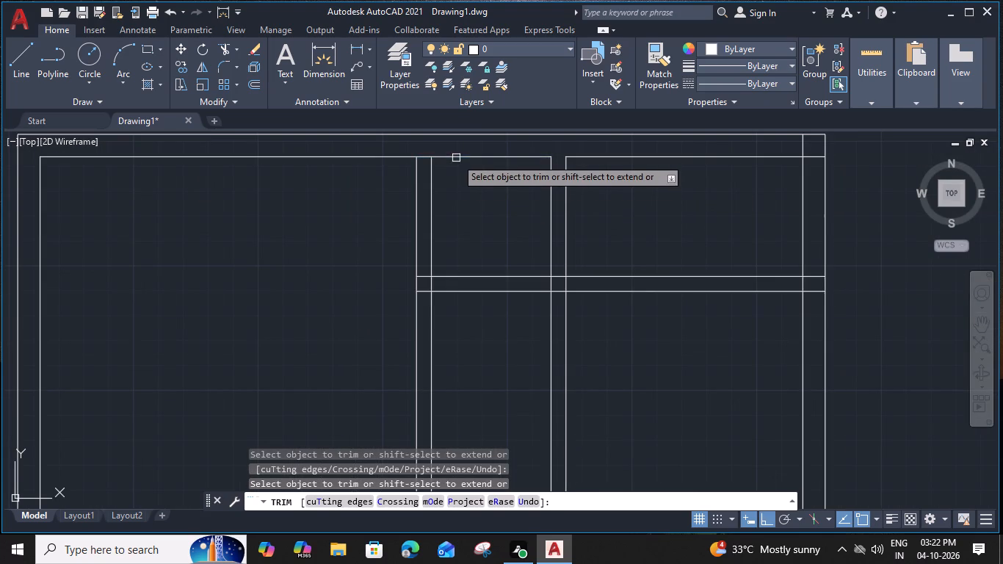
click(446, 209)
click(408, 224)
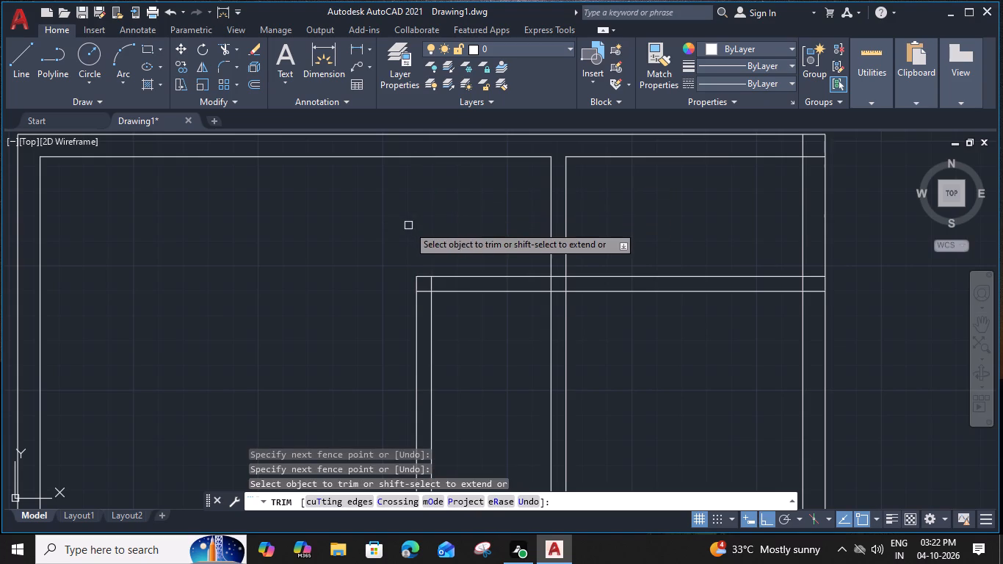
click(433, 286)
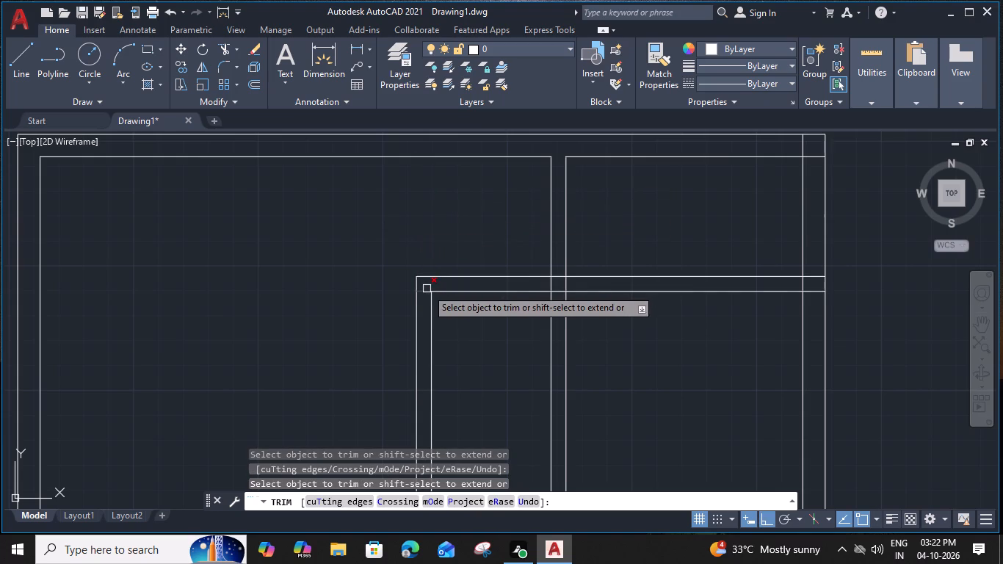
click(424, 289)
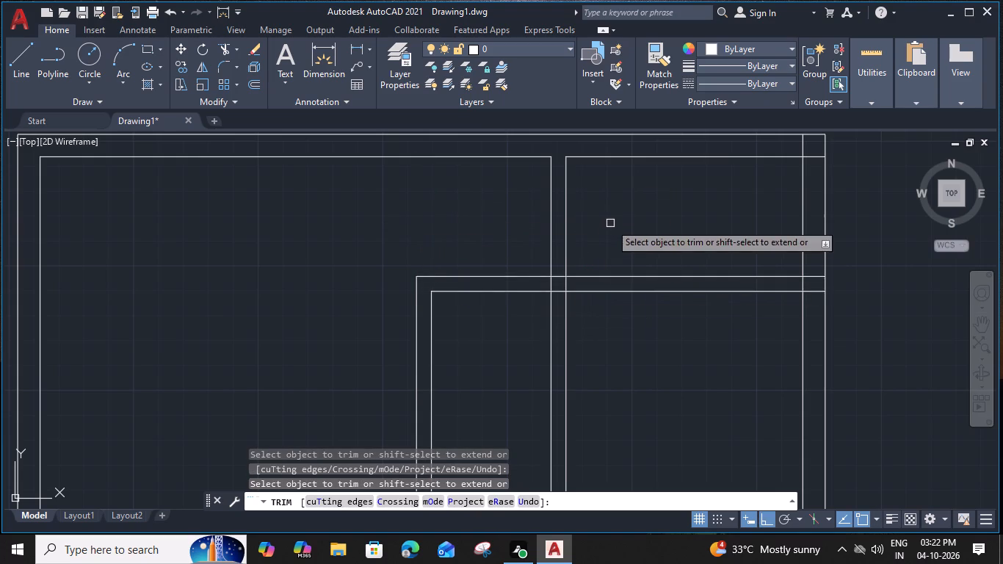
Trim the other vertical partition inside and below the horizontal partition, leaving only its short section up to the top wall.
click(564, 281)
click(553, 283)
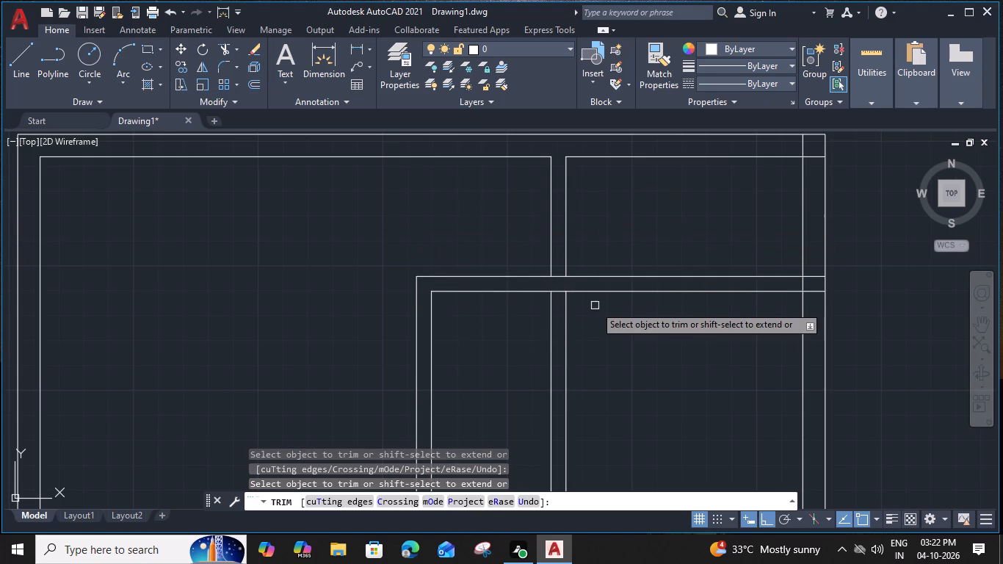
drag(595, 305, 567, 310)
click(521, 319)
drag(533, 317, 584, 315)
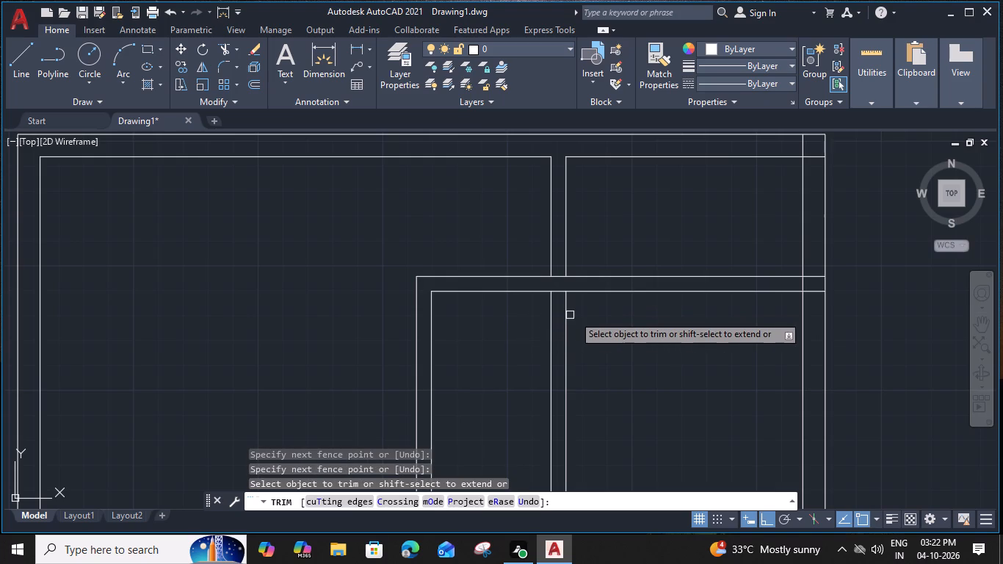
drag(584, 315, 598, 315)
drag(578, 315, 532, 330)
Trim the overlapping wall lines at the plan's upper-right corner into a clean corner.
scroll(532, 310, down, 2)
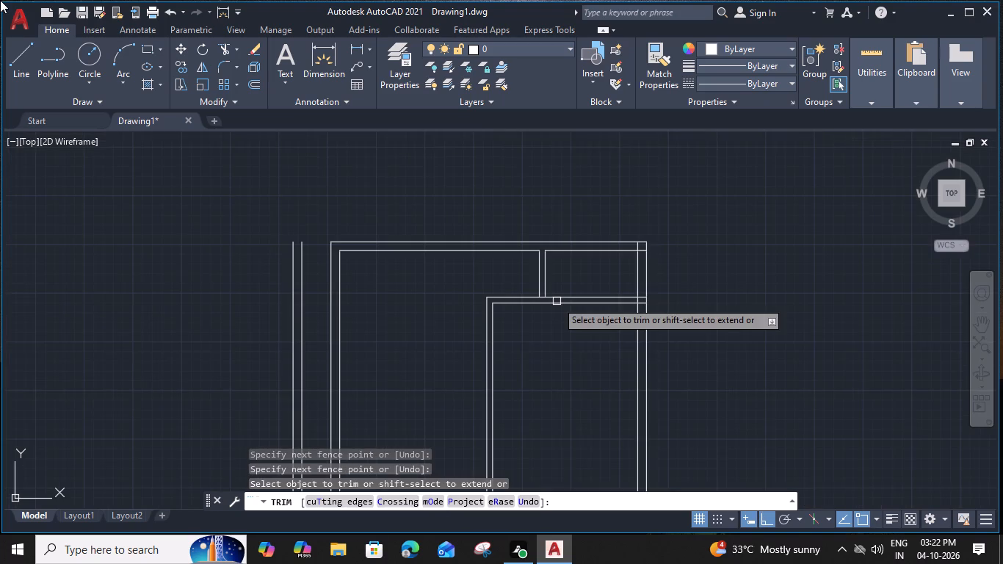
middle_drag(687, 294, 681, 293)
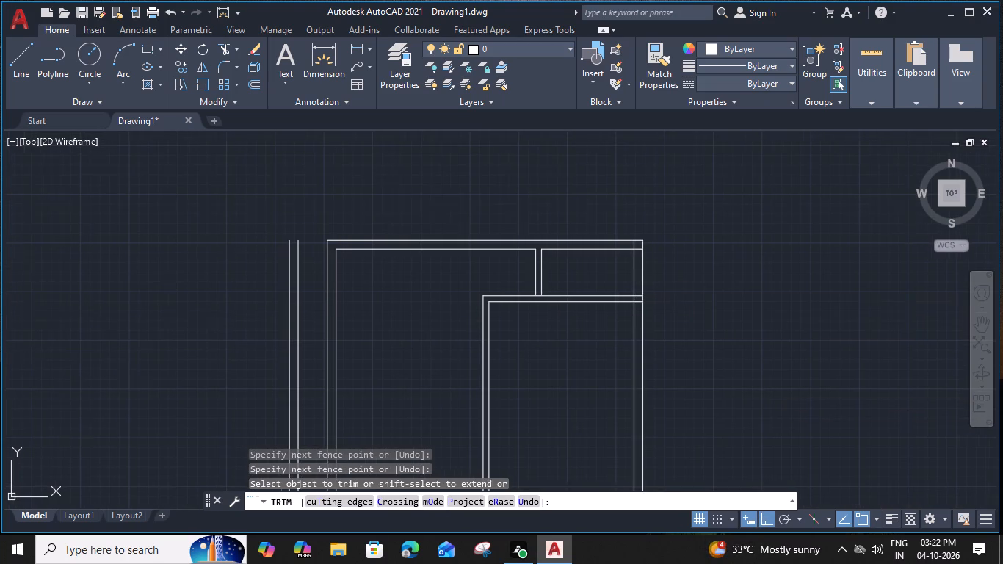
middle_drag(681, 293, 673, 293)
scroll(629, 246, up, 1)
click(623, 242)
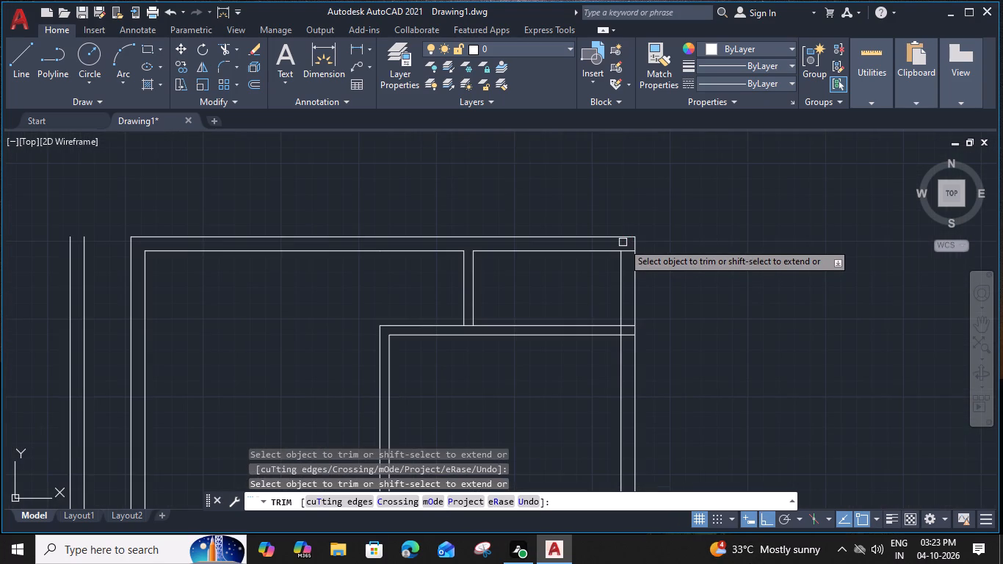
click(628, 249)
Trim the horizontal partition's stubs inside the right wall and open its junctions with that wall and the short vertical partition.
click(629, 326)
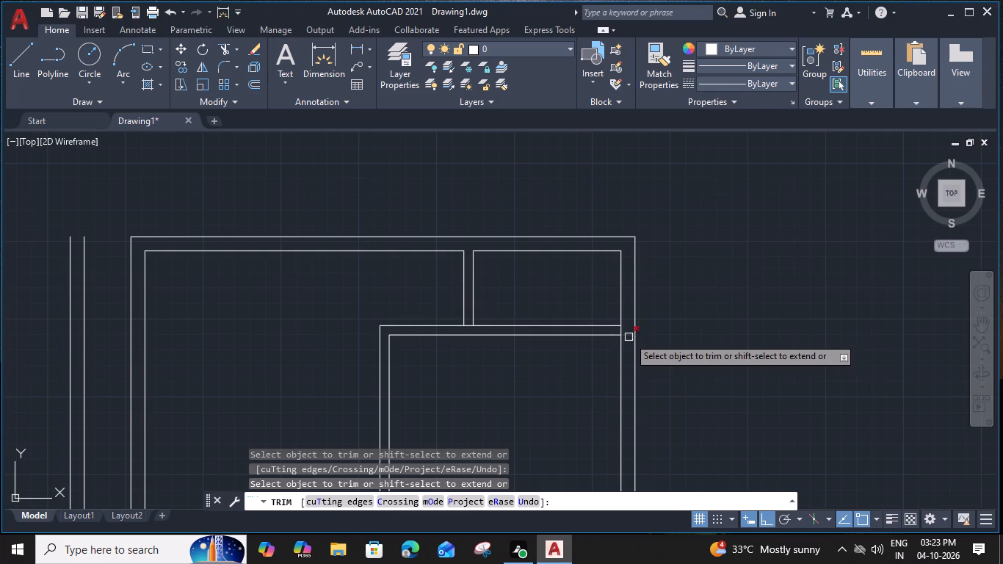
click(629, 337)
click(623, 330)
scroll(625, 331, down, 1)
middle_drag(583, 358, 588, 347)
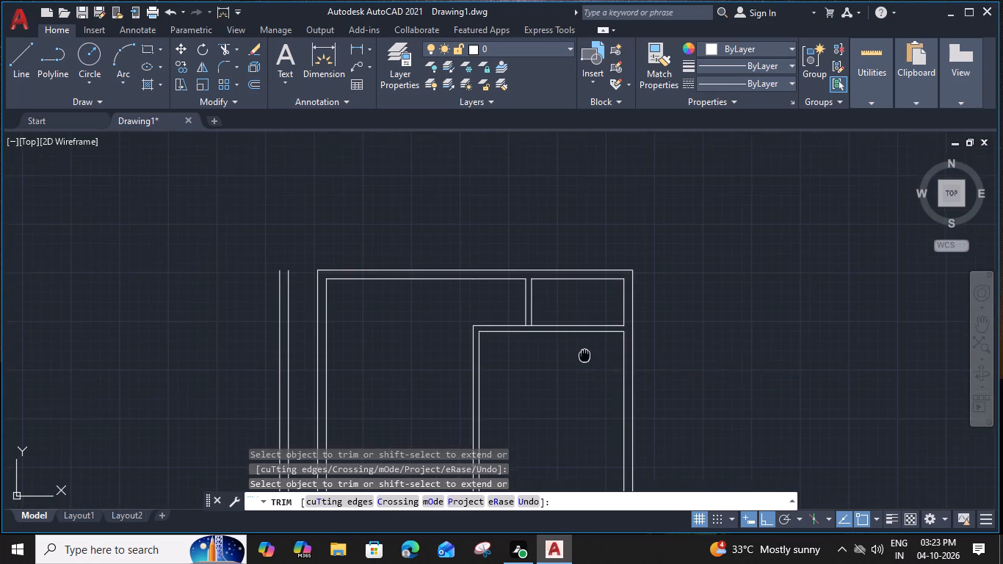
middle_drag(588, 347, 600, 322)
scroll(547, 288, up, 3)
click(537, 297)
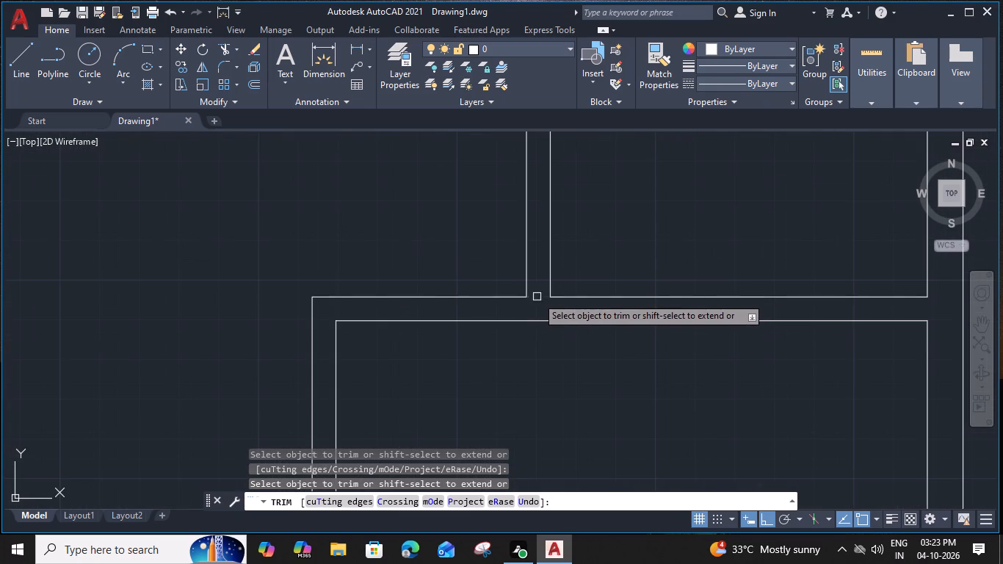
scroll(537, 297, down, 3)
middle_drag(543, 330, 562, 293)
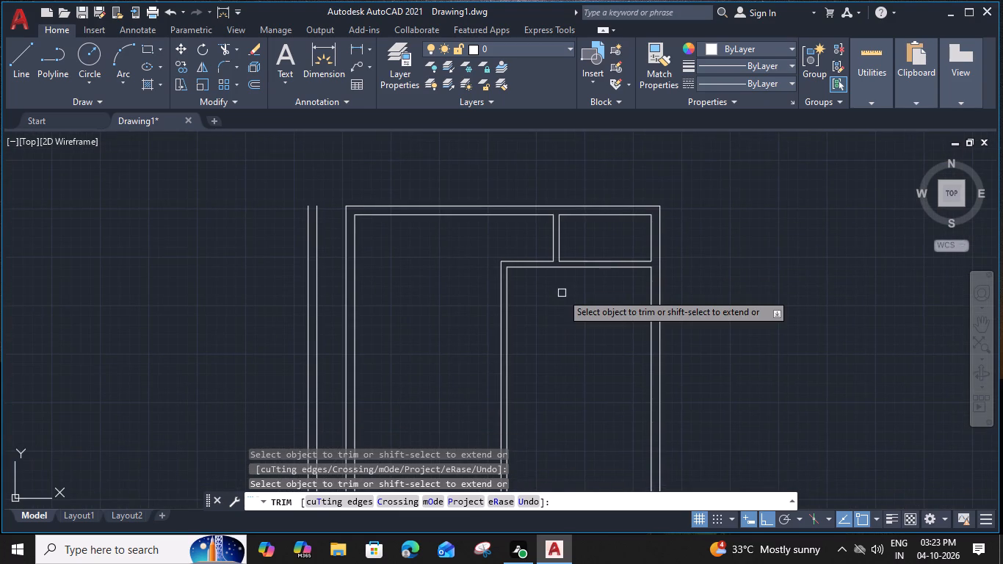
key(Escape)
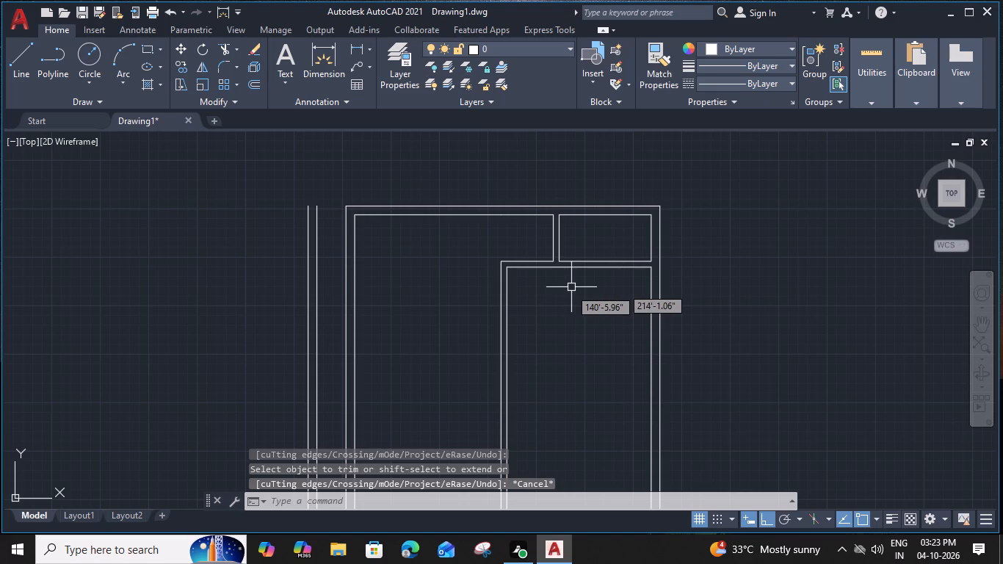
Offset the top wall's inner line 10'10" downward in the 12'7" room, and that copy 6" downward, forming a horizontal partition.
click(404, 217)
text(O)
key(space)
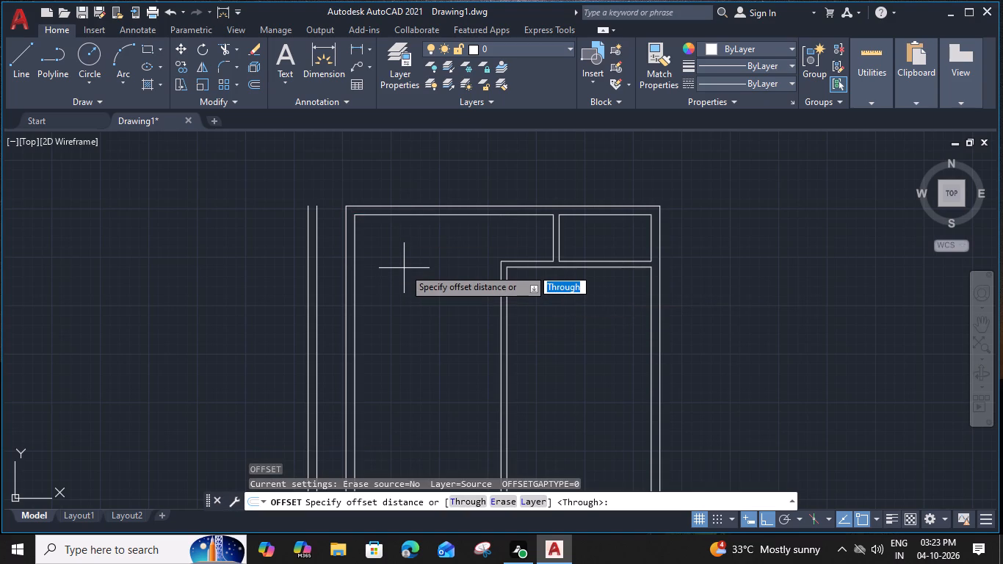
text(10'10")
key(Return)
click(404, 290)
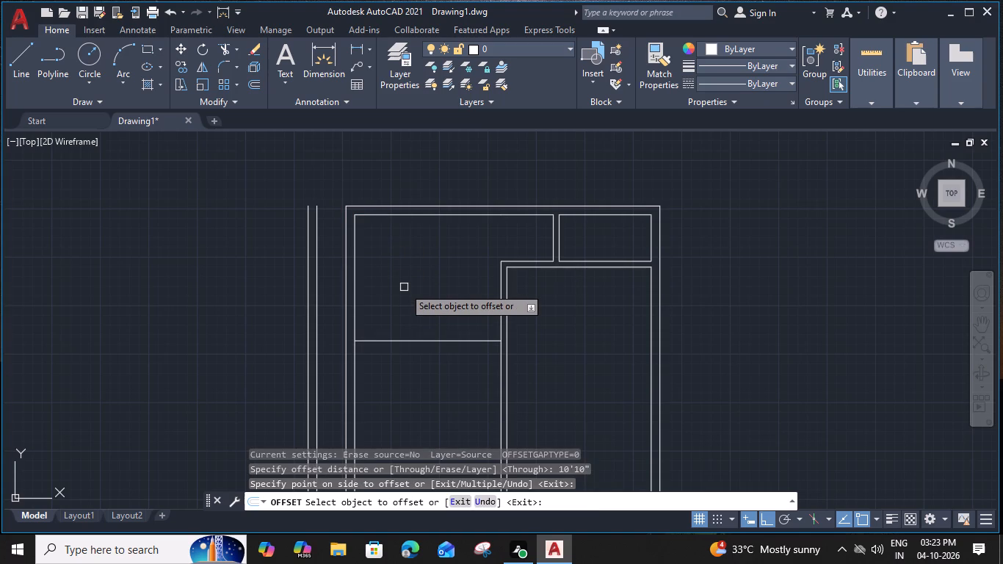
click(452, 341)
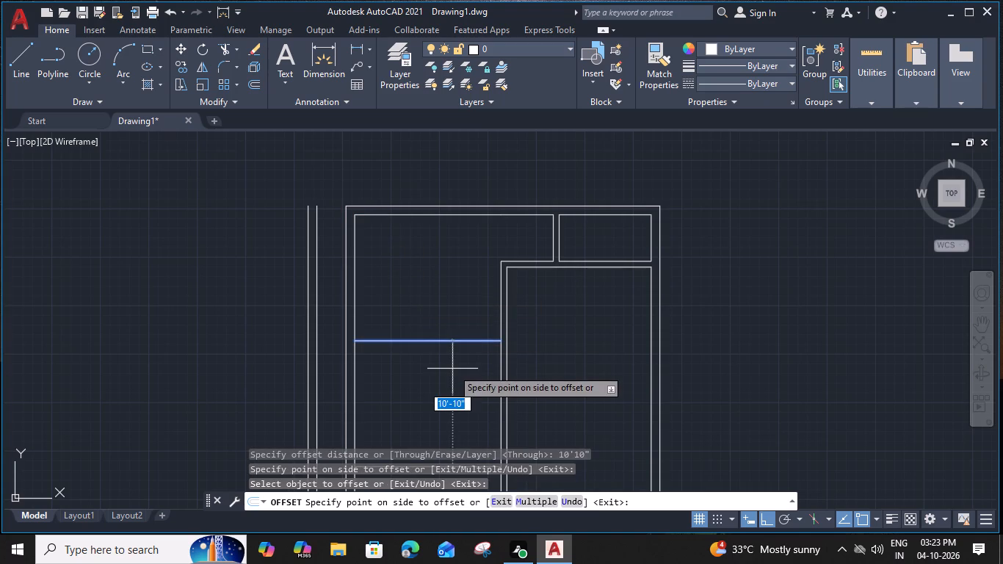
key(6)
key(shift+quotedbl)
key(Return)
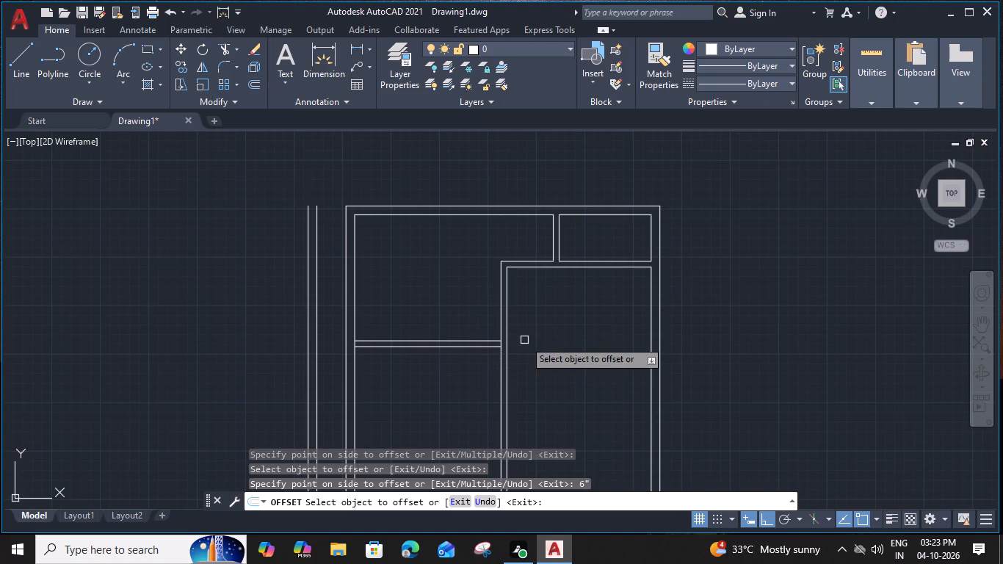
Offset the right room's top inner line 10'3" downward, and that copy 6" downward, forming a second horizontal partition there.
click(587, 269)
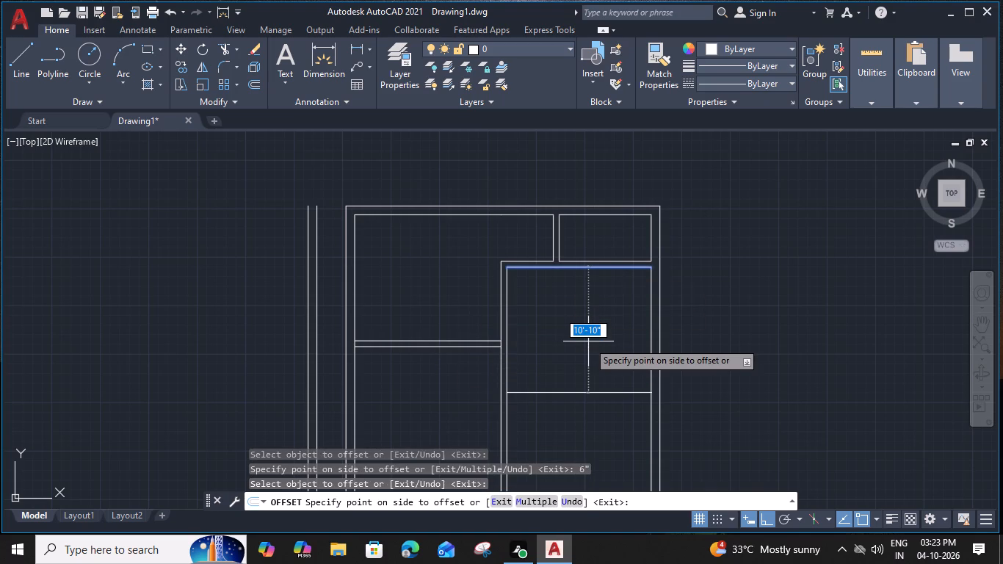
text(10'3")
key(Return)
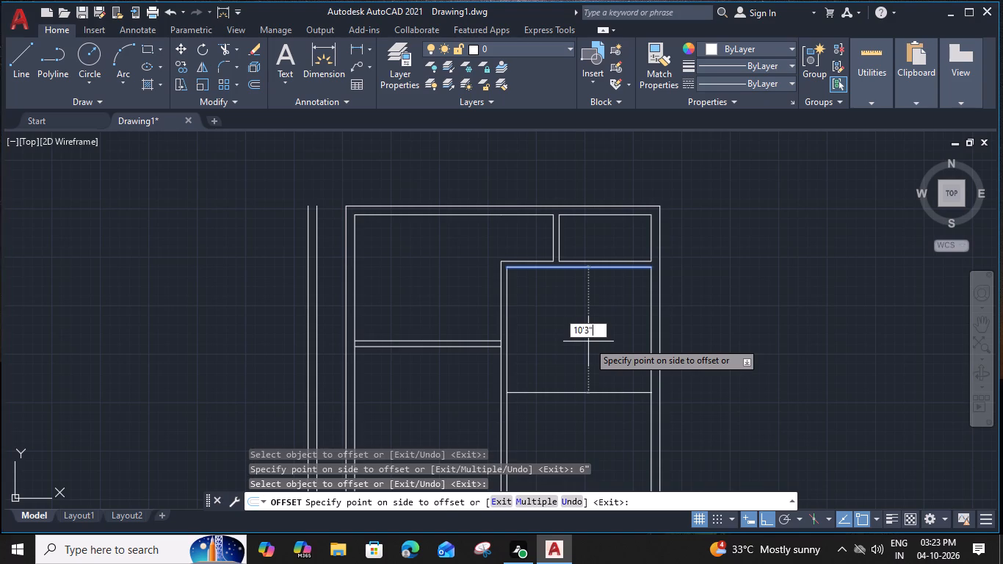
middle_drag(587, 367, 584, 313)
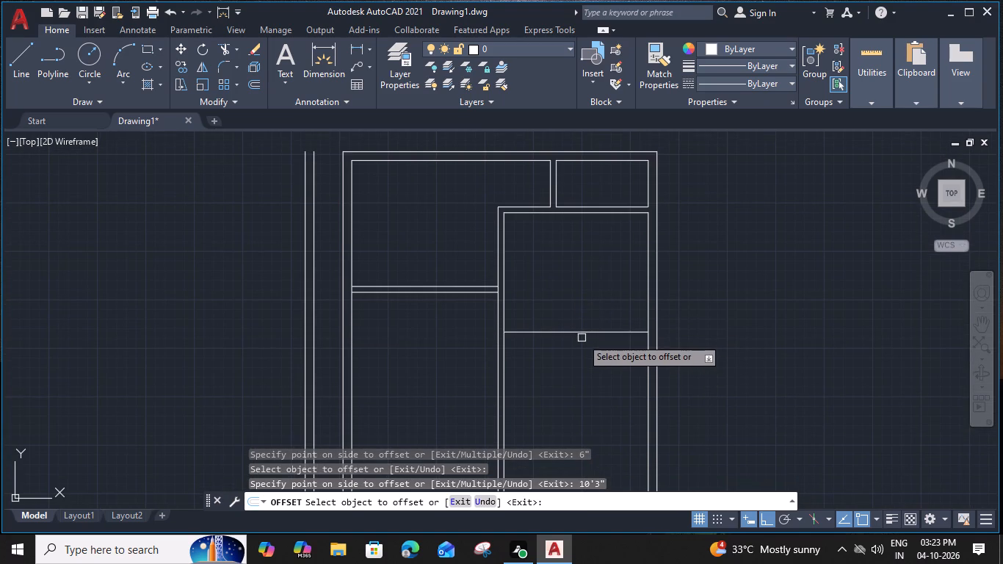
click(582, 333)
text(6")
key(Return)
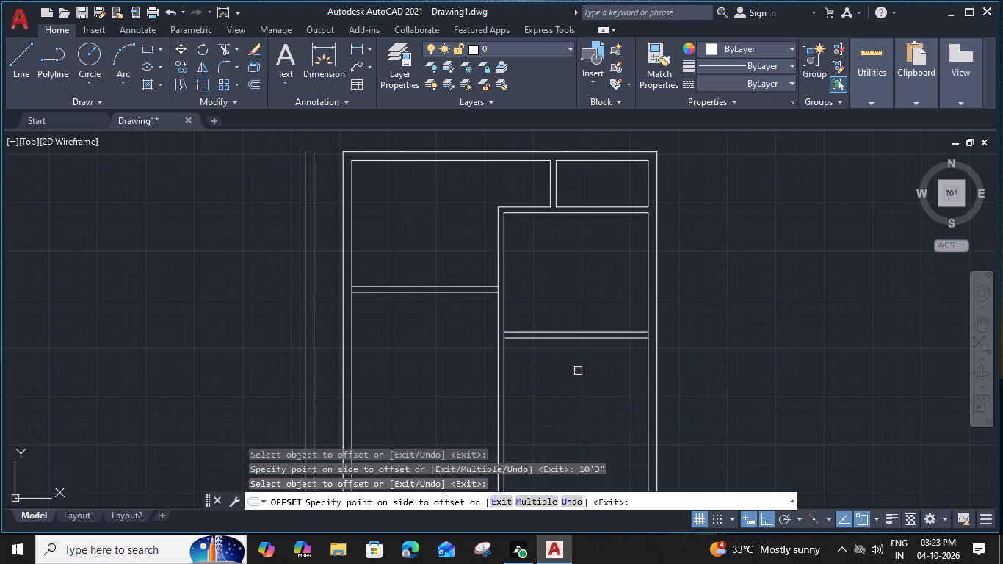
Offset the left partition's lower line 4' downward, and that copy 6" downward, forming another horizontal partition in the 12'7" room.
click(424, 294)
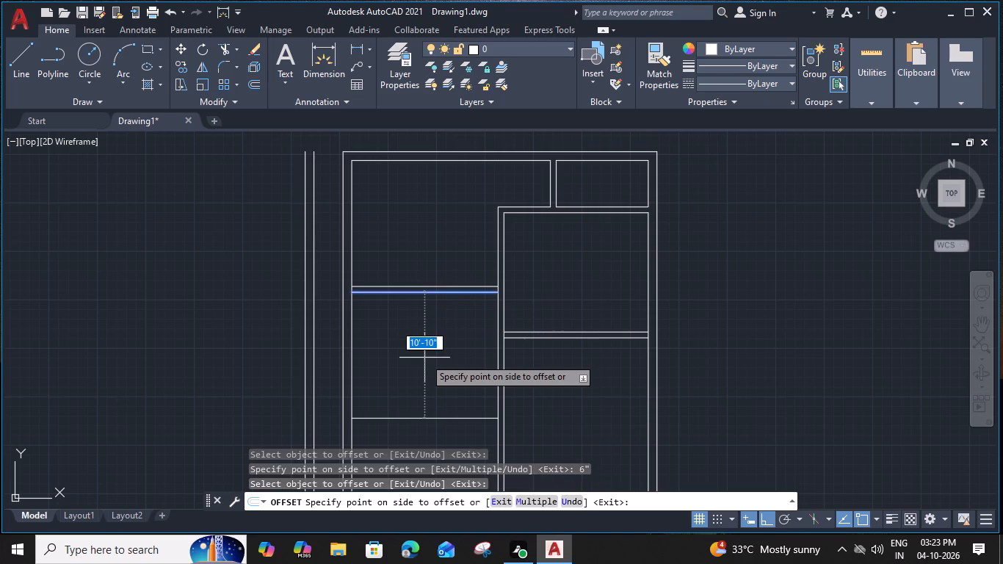
text(4')
key(space)
click(427, 337)
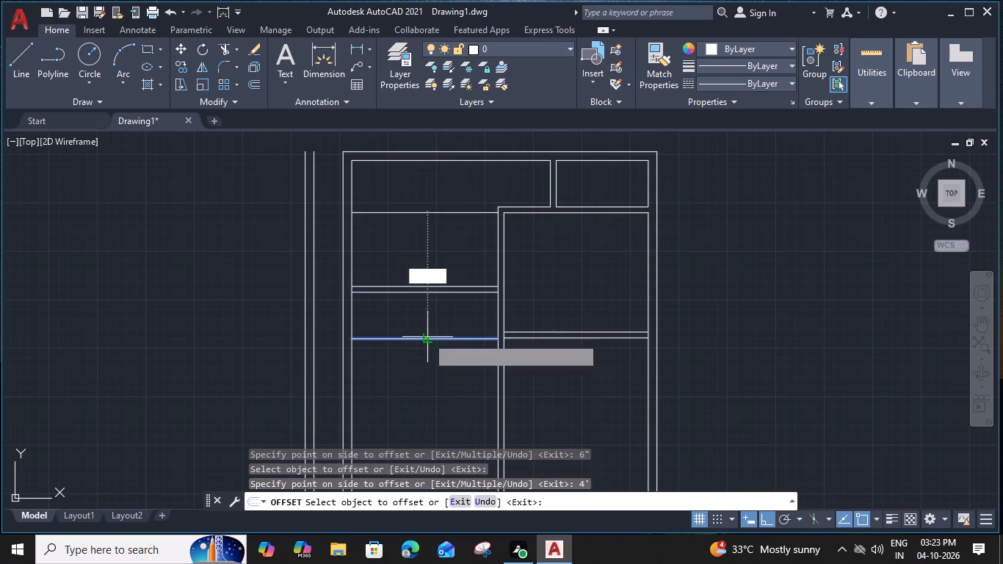
key(6)
key(shift+quotedbl)
key(Return)
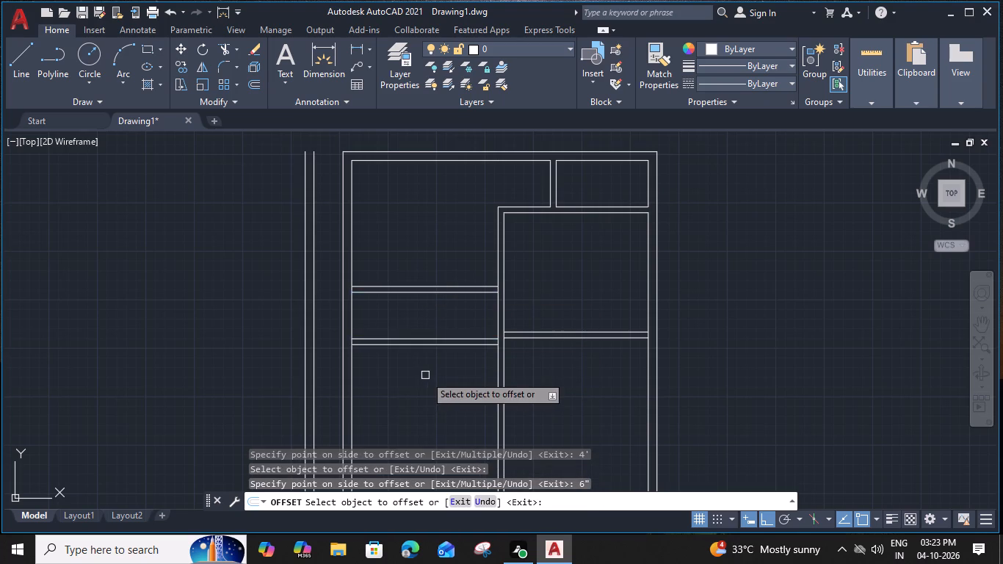
Offset the lower line of the right room's bottom partition 12' downward, and that copy 9" upward, forming a 9" wall.
middle_drag(576, 357, 555, 311)
click(561, 294)
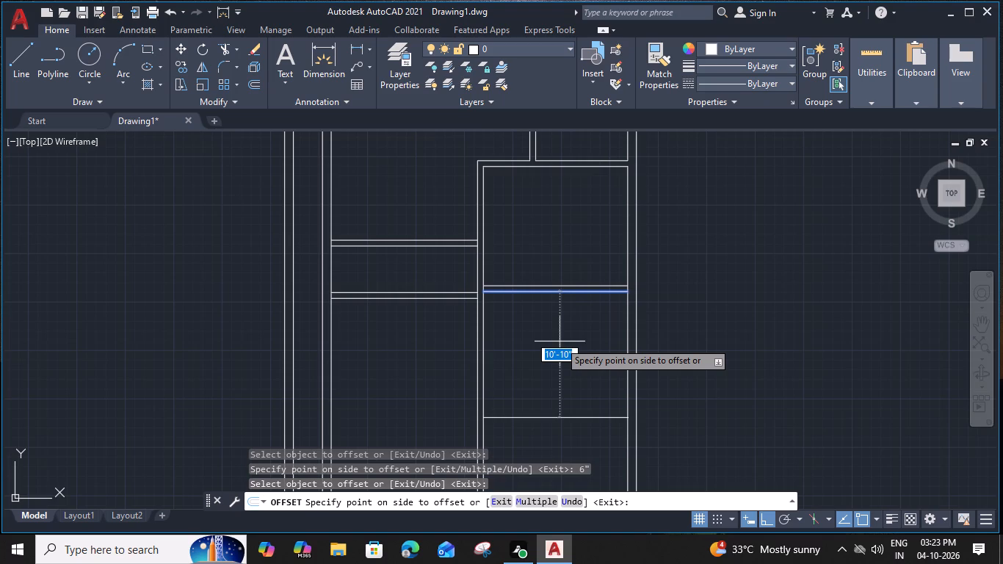
key(1)
key(2)
text(')
key(space)
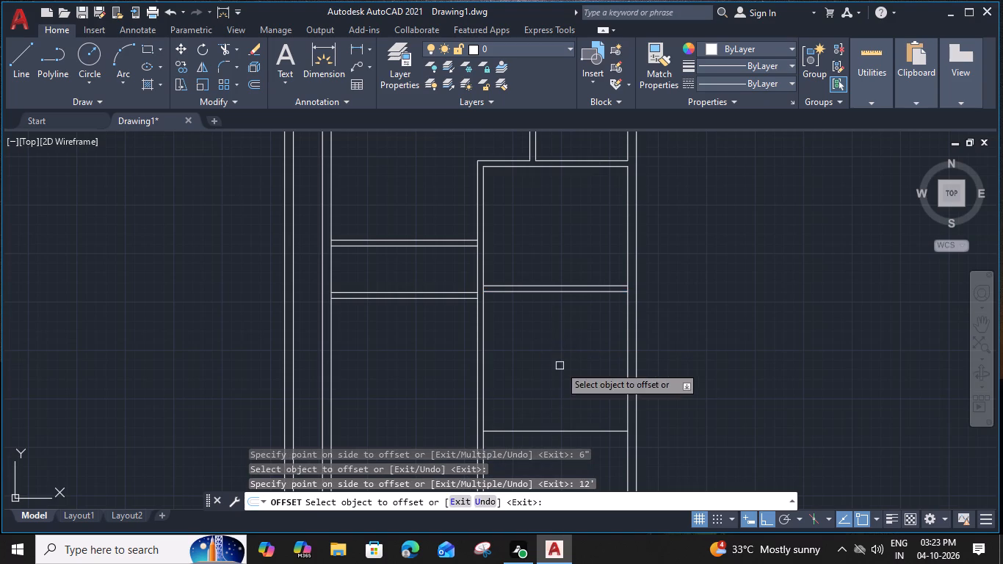
middle_drag(558, 366, 566, 297)
click(562, 363)
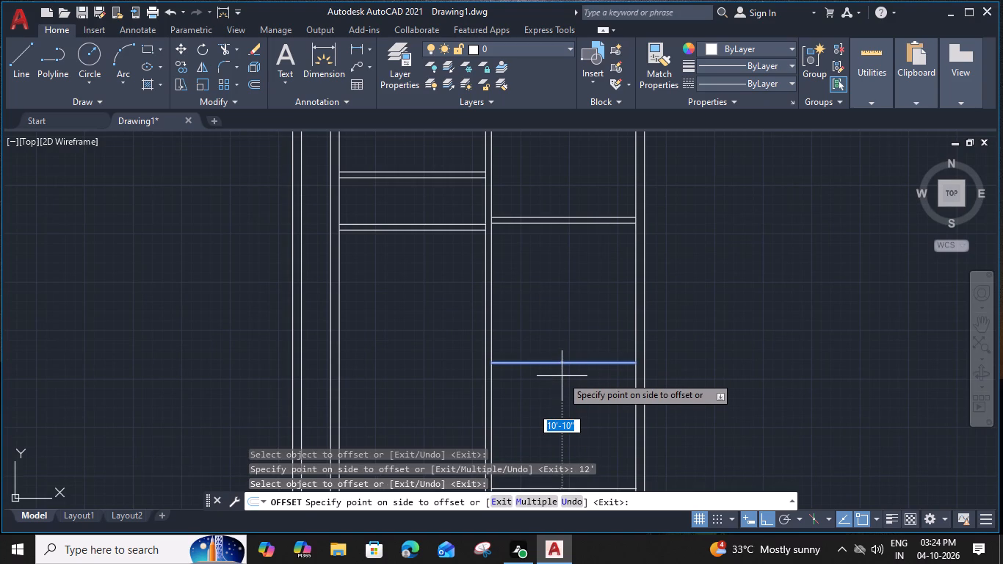
text(9")
key(Return)
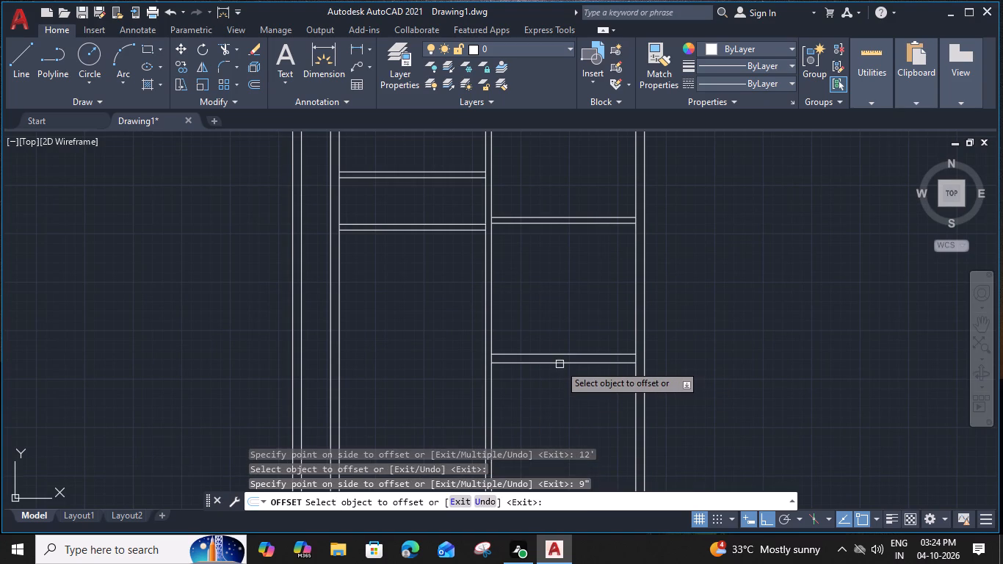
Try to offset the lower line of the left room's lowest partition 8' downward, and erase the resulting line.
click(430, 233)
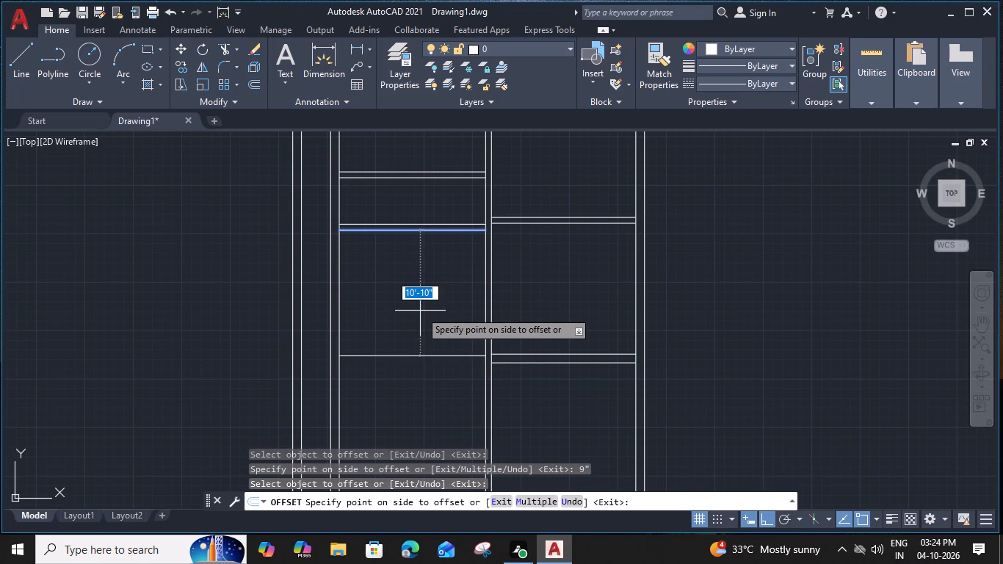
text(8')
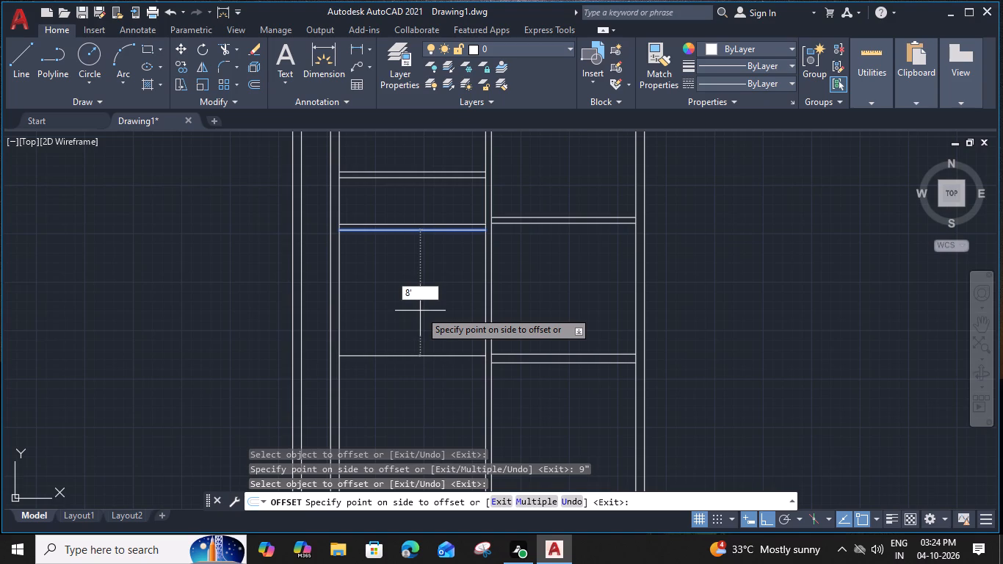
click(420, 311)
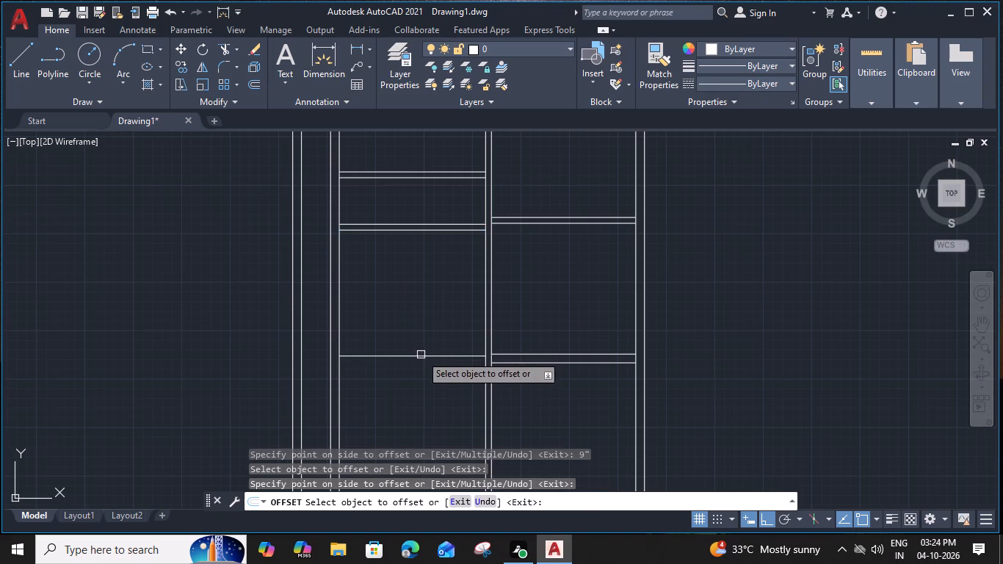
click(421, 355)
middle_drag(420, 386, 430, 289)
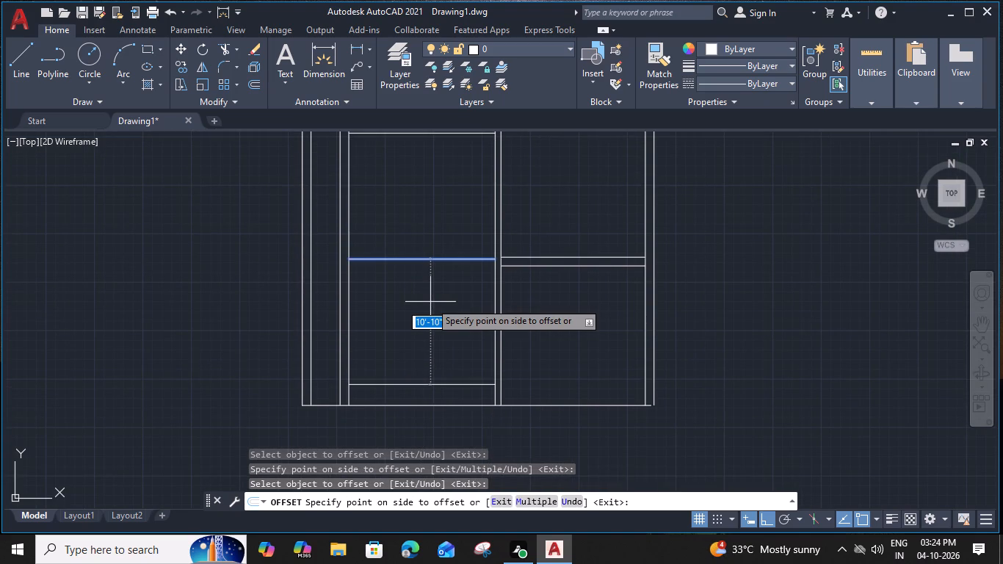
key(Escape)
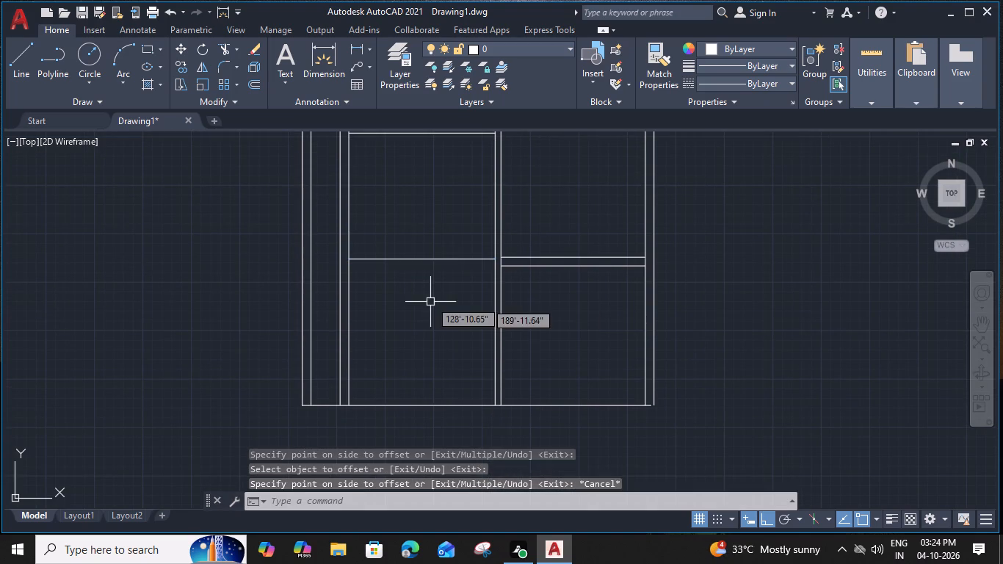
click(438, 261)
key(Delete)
Offset the lower line of the left room's lowest partition 8' downward, and that copy 6" downward, forming a horizontal partition.
middle_drag(444, 220, 438, 261)
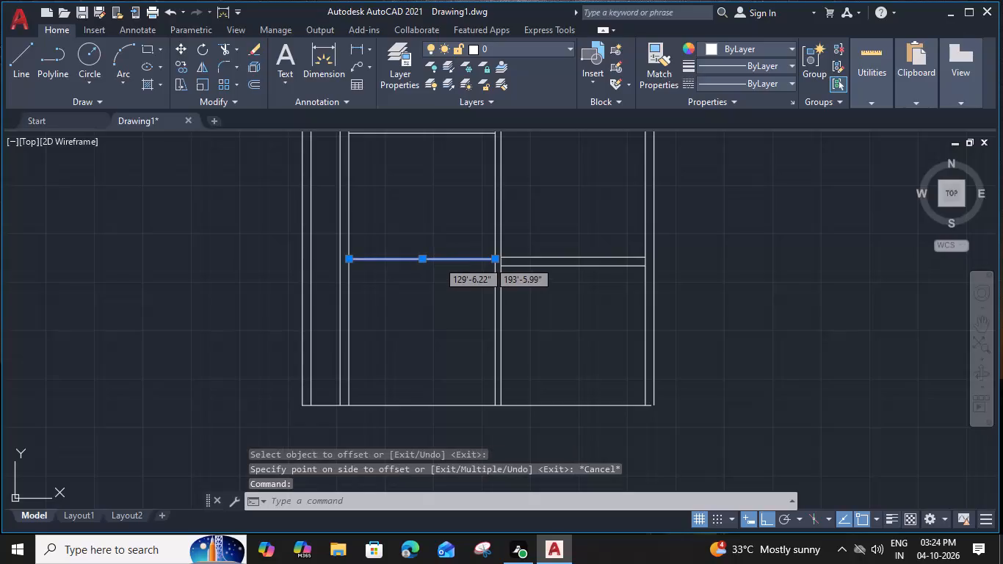
middle_drag(438, 261, 437, 256)
click(454, 169)
text(O 8)
key(apostrophe)
key(Return)
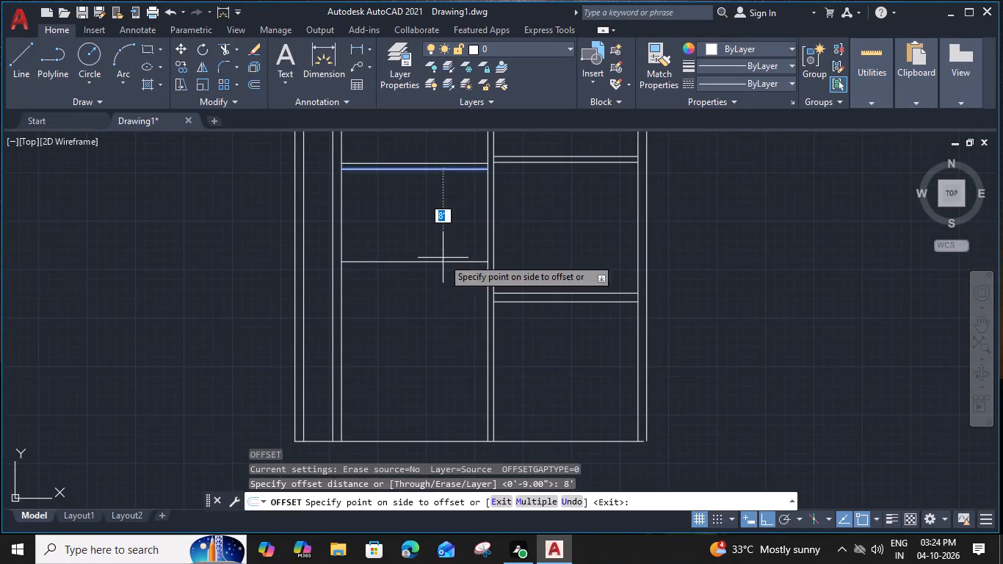
click(443, 258)
click(443, 263)
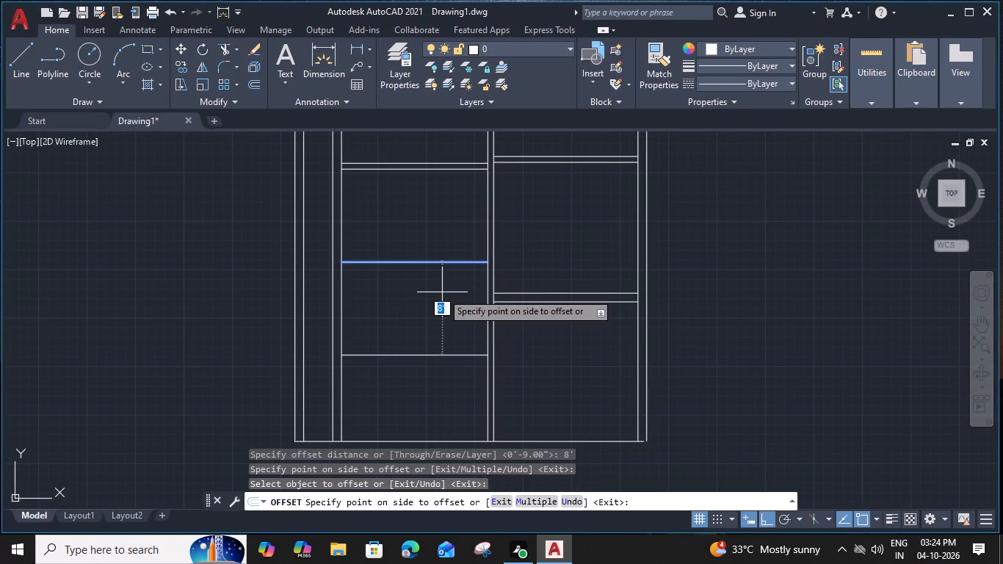
text(6")
key(Return)
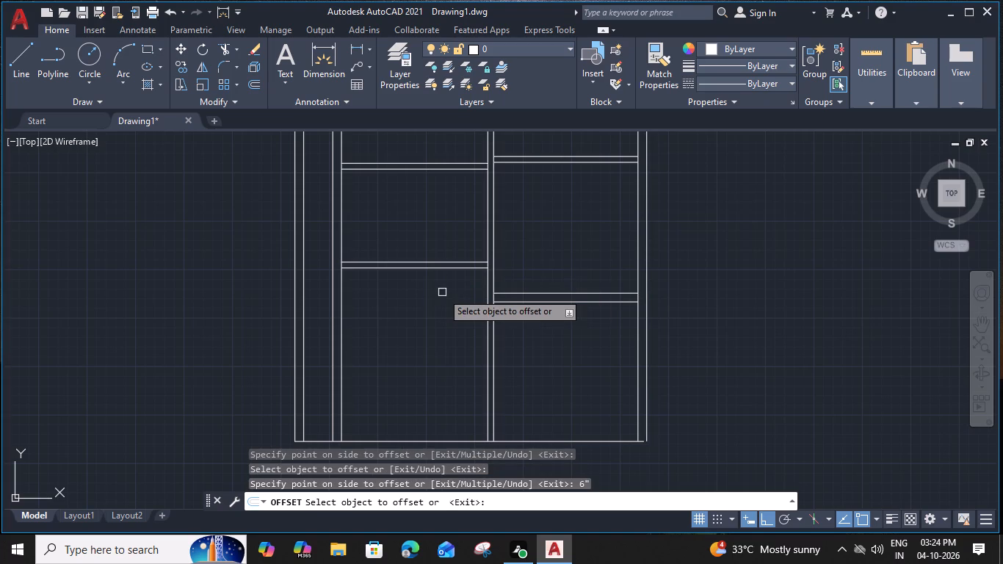
Offset the new left partition's lower line 7' downward, and that copy 9" downward, forming the bottom 9" wall.
click(445, 269)
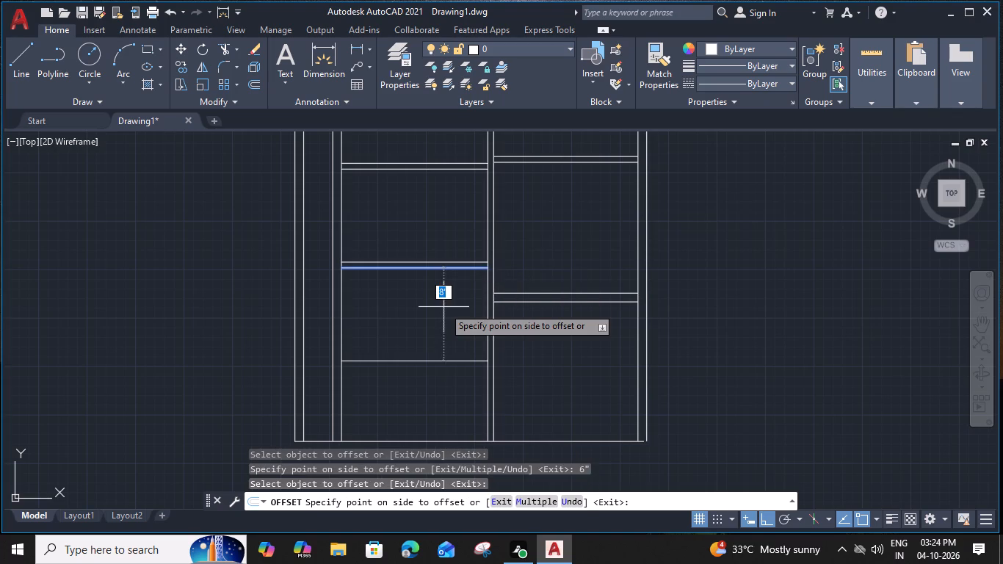
text(7')
key(space)
click(448, 349)
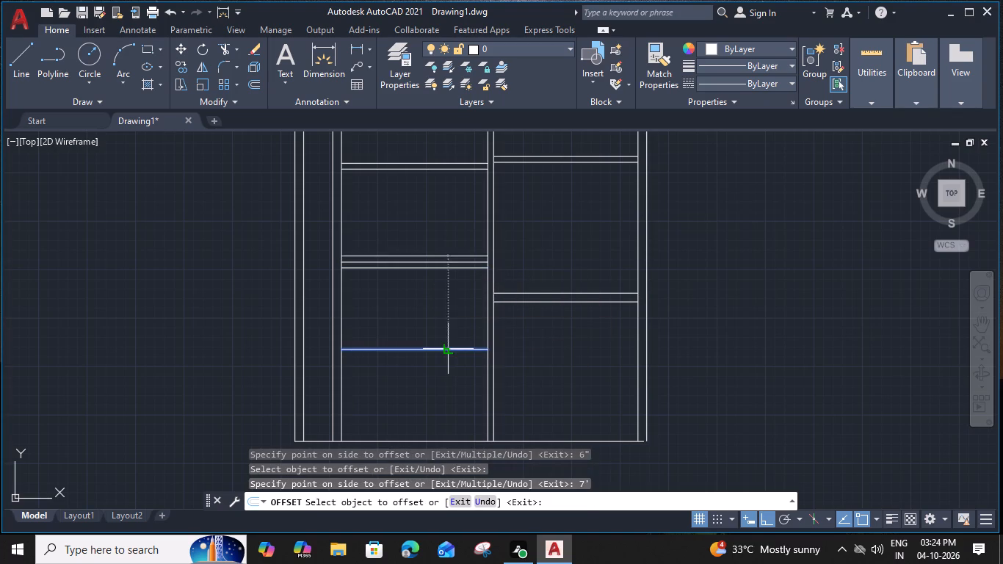
key(9)
key(shift+quotedbl)
key(Return)
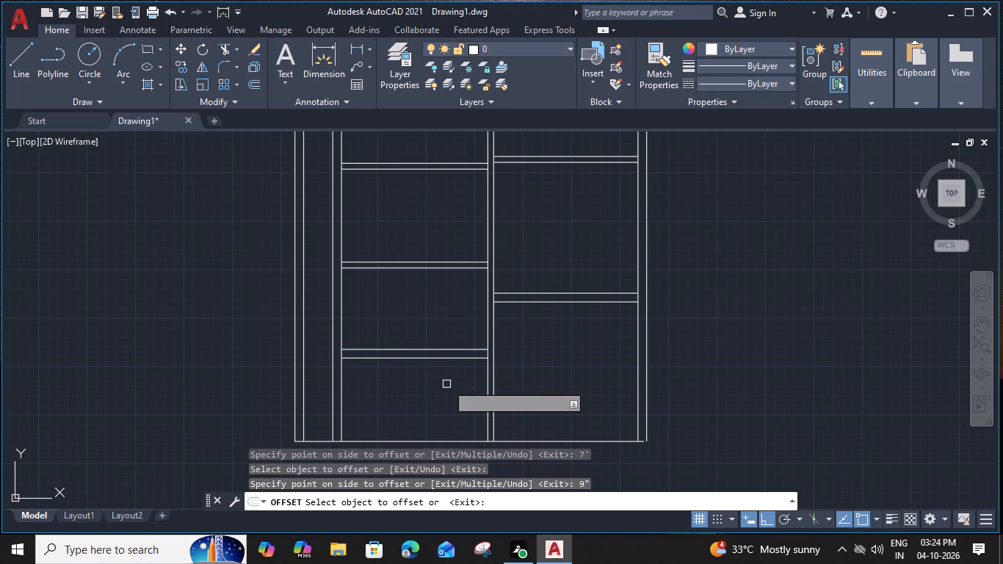
key(Escape)
Fillet the left bottom wall's lines with the left wall and vertical 6" partition, closing both inner and outer corners.
key(f)
key(space)
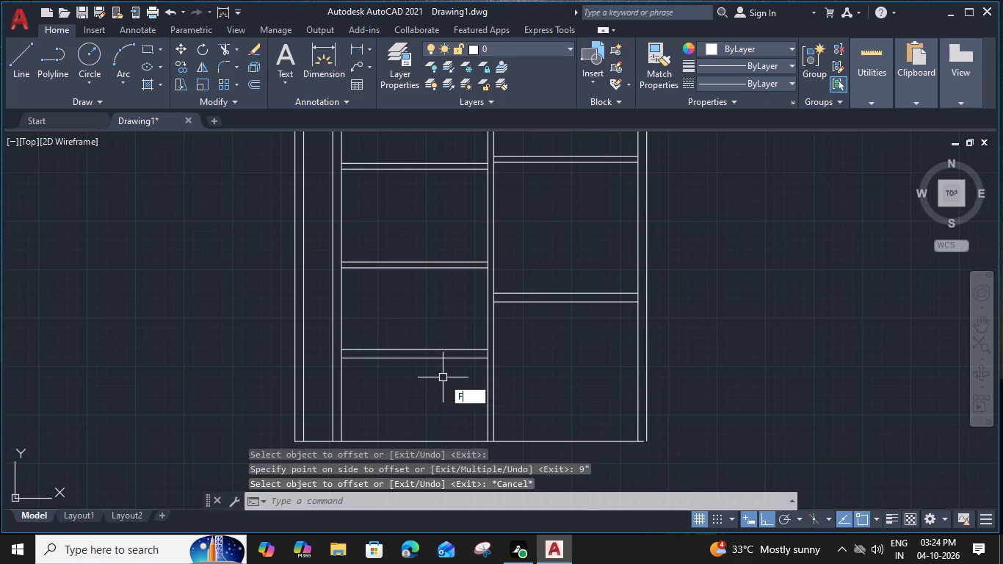
text(M)
key(space)
click(401, 360)
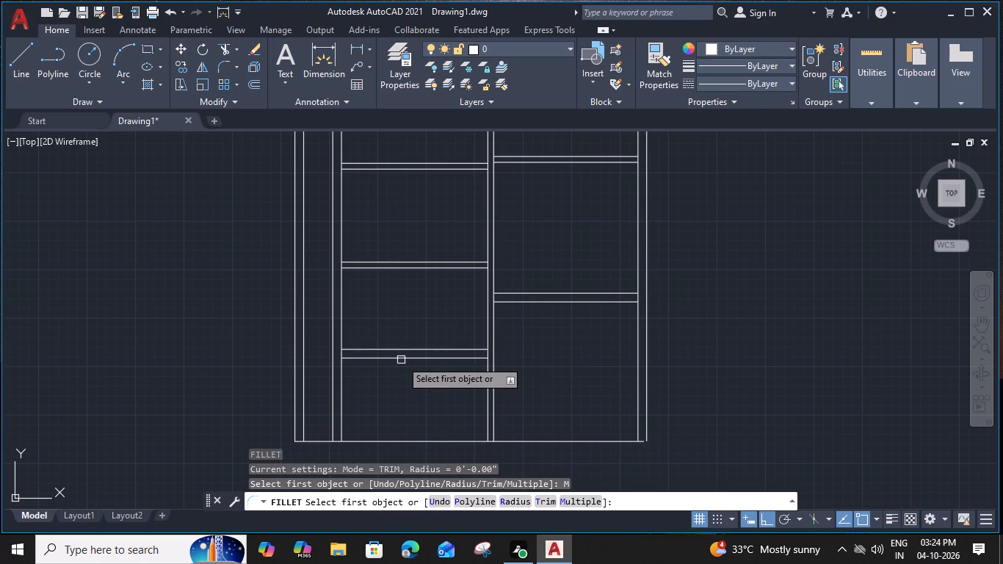
click(332, 347)
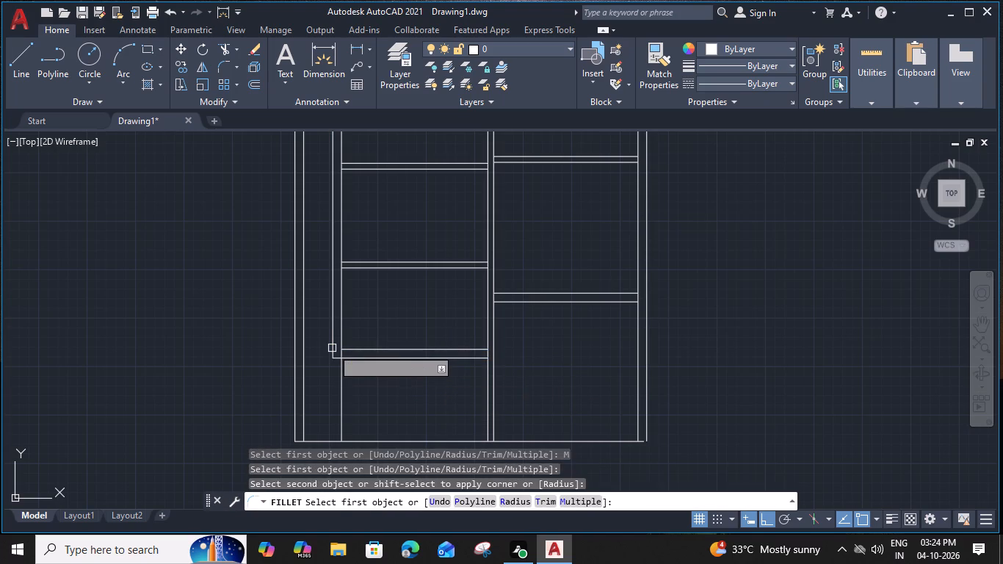
click(421, 358)
click(494, 326)
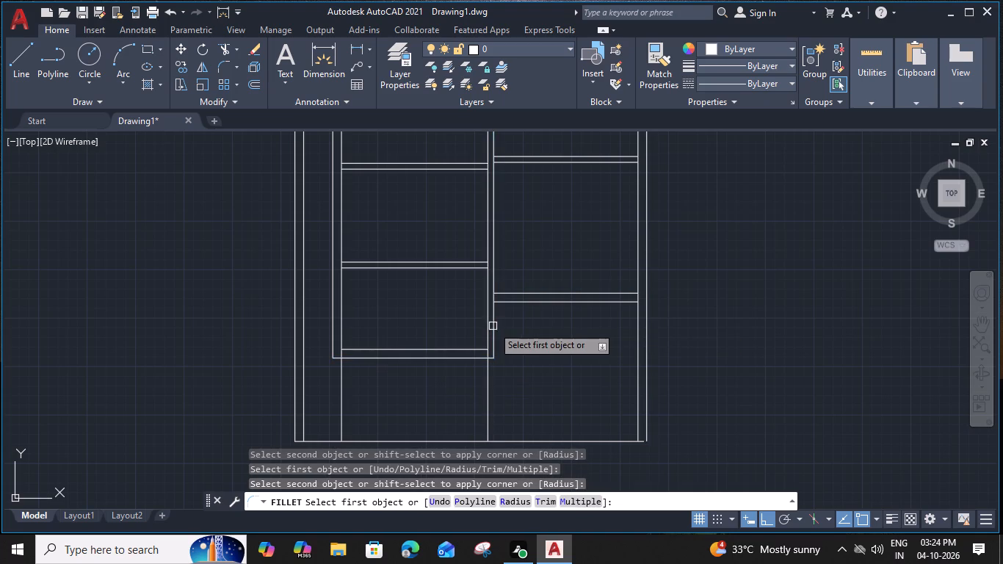
click(341, 319)
click(356, 351)
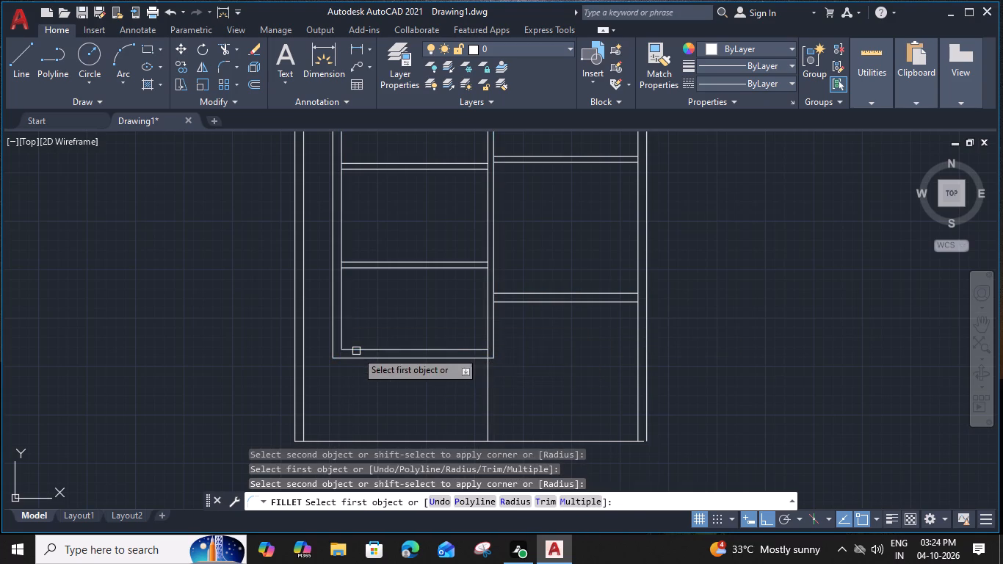
click(477, 349)
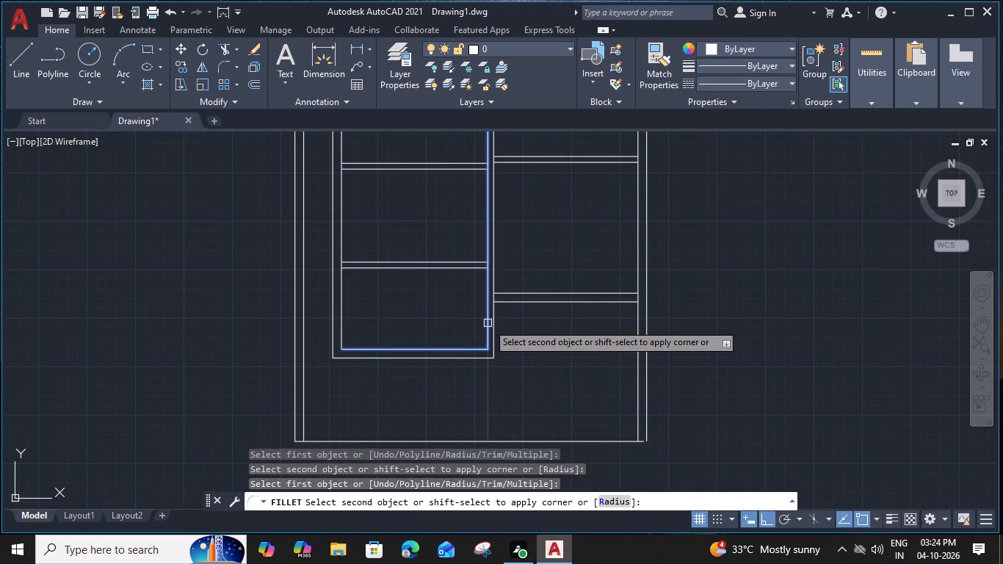
click(486, 322)
middle_drag(518, 327, 513, 350)
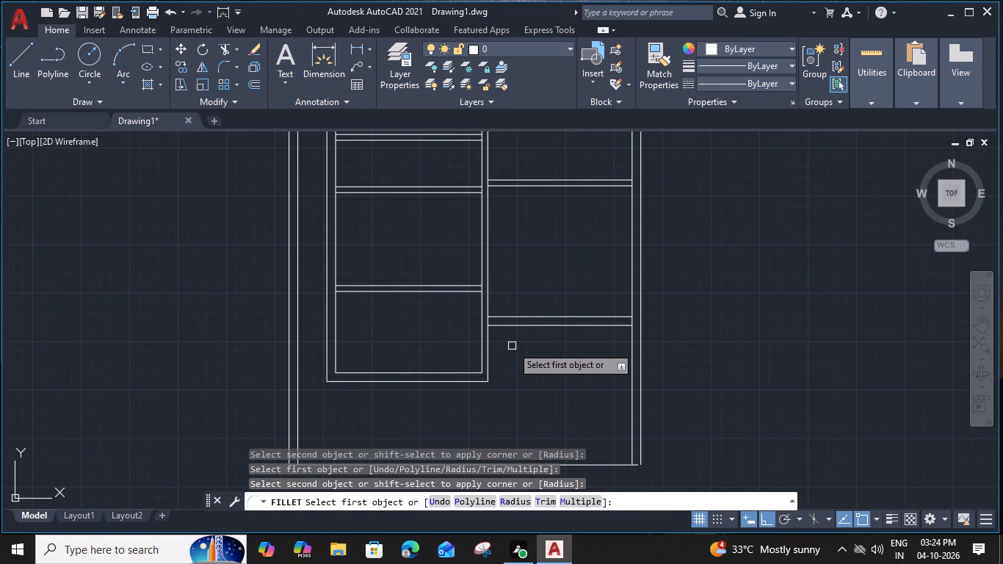
key(Escape)
Trim the vertical inner wall lines where the right room's 9" wall and the left side's lowest 6" partition join them.
text(TR)
key(space)
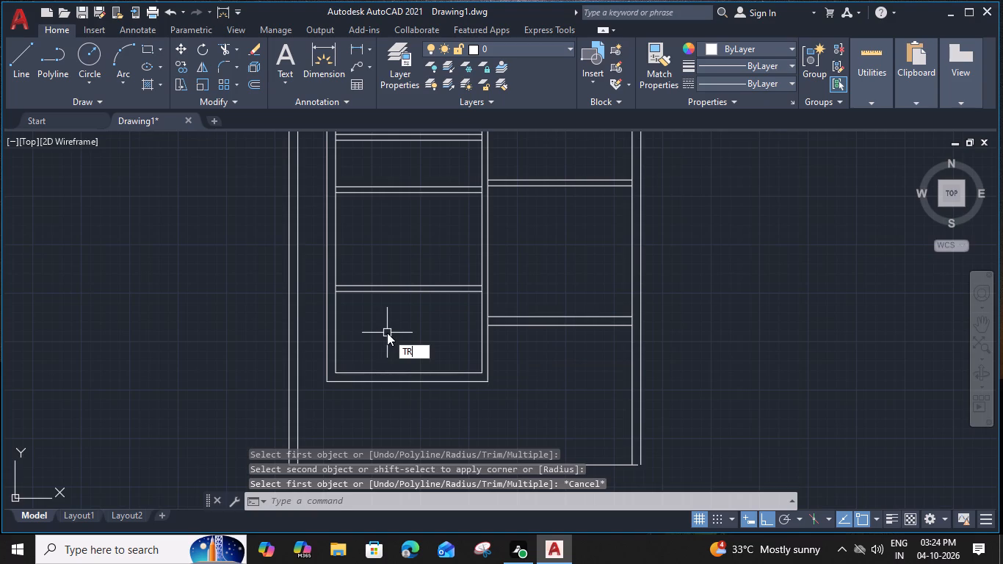
scroll(606, 319, up, 2)
click(673, 327)
scroll(673, 327, down, 2)
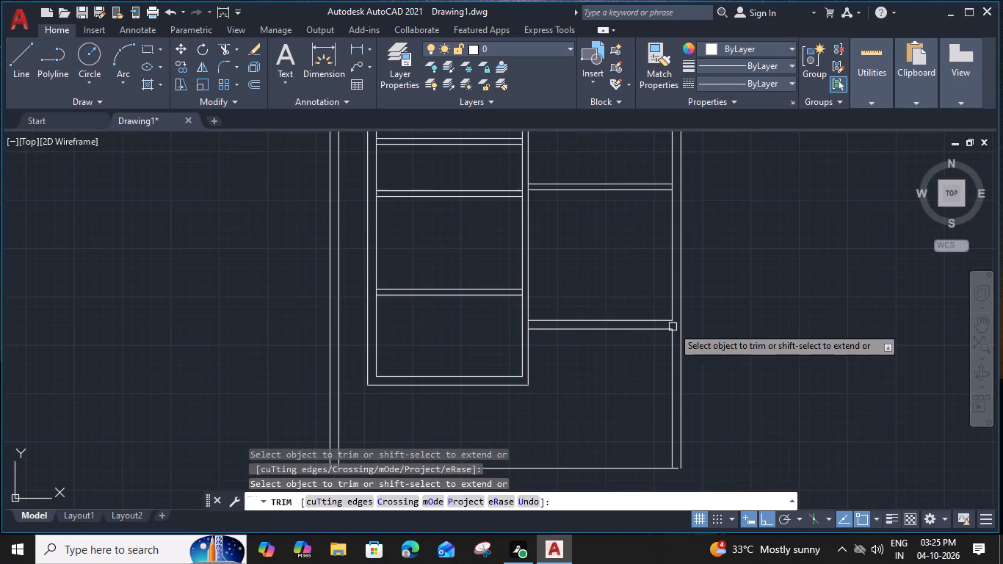
scroll(382, 281, up, 2)
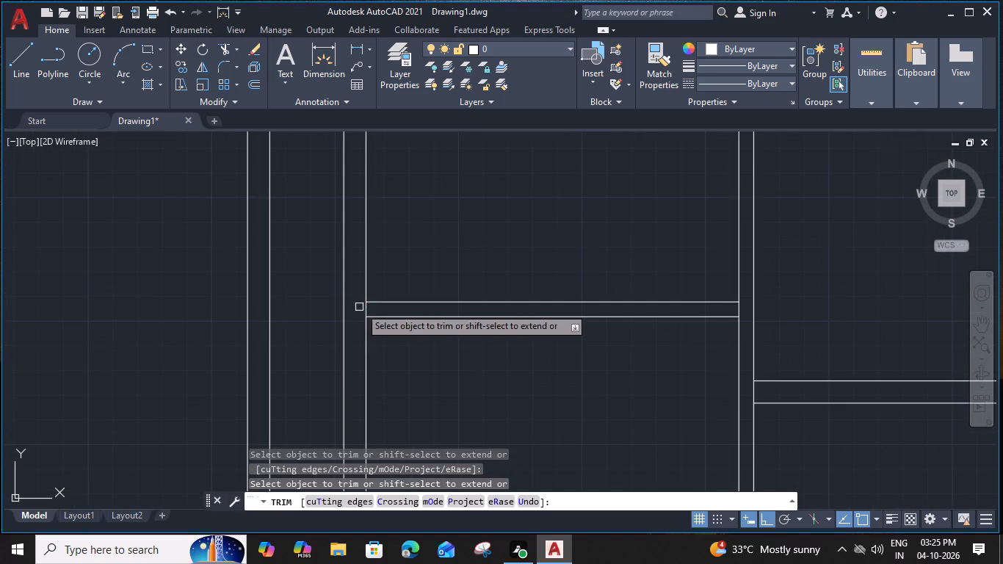
click(364, 308)
scroll(364, 308, down, 2)
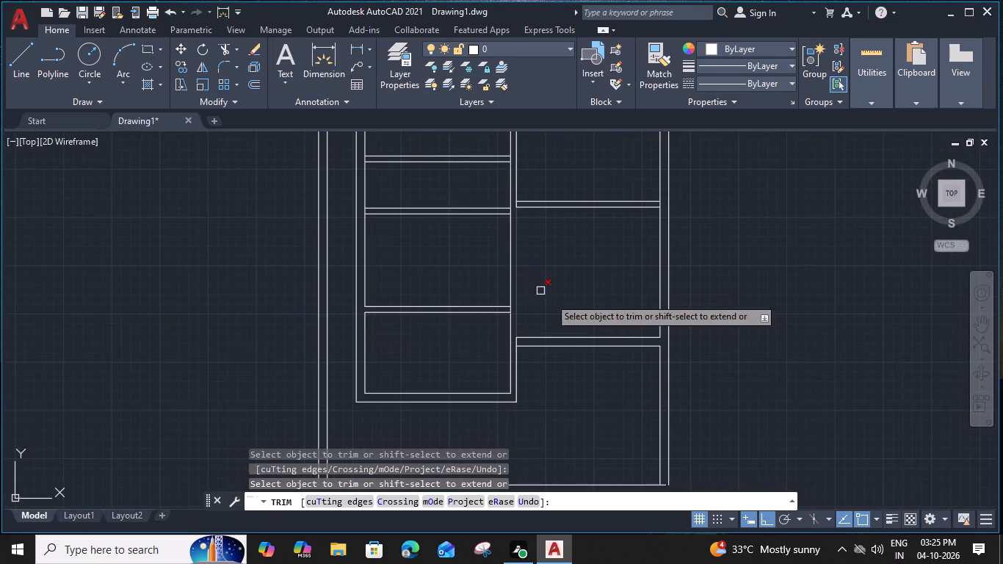
Extend the right 9" wall's lower line to the outer wall line, and trim the right wall's inner line below it.
shift+click(609, 347)
click(659, 371)
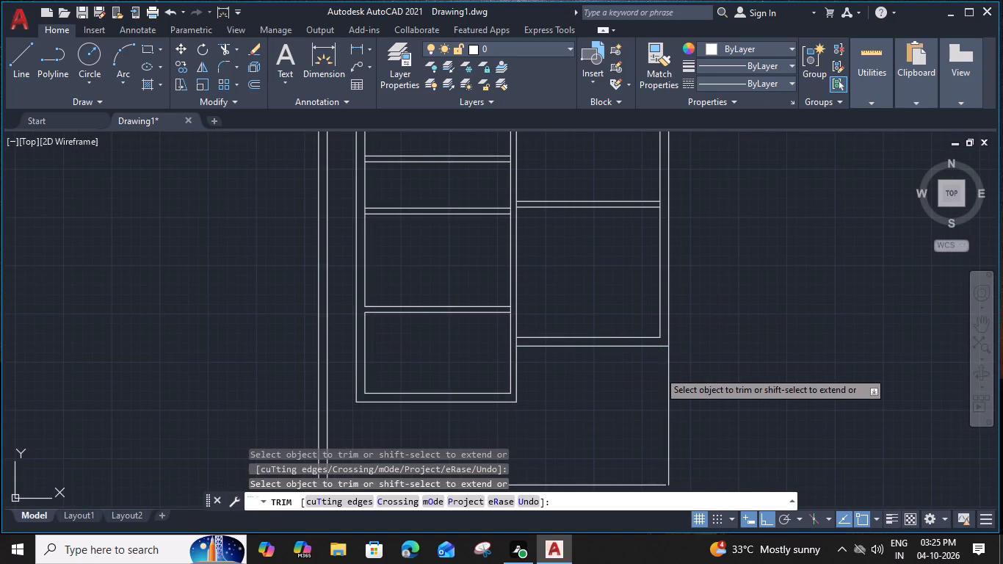
Trim the left wall's inner line between the lines of the two upper 6" partitions to open their junctions.
middle_drag(584, 297, 486, 412)
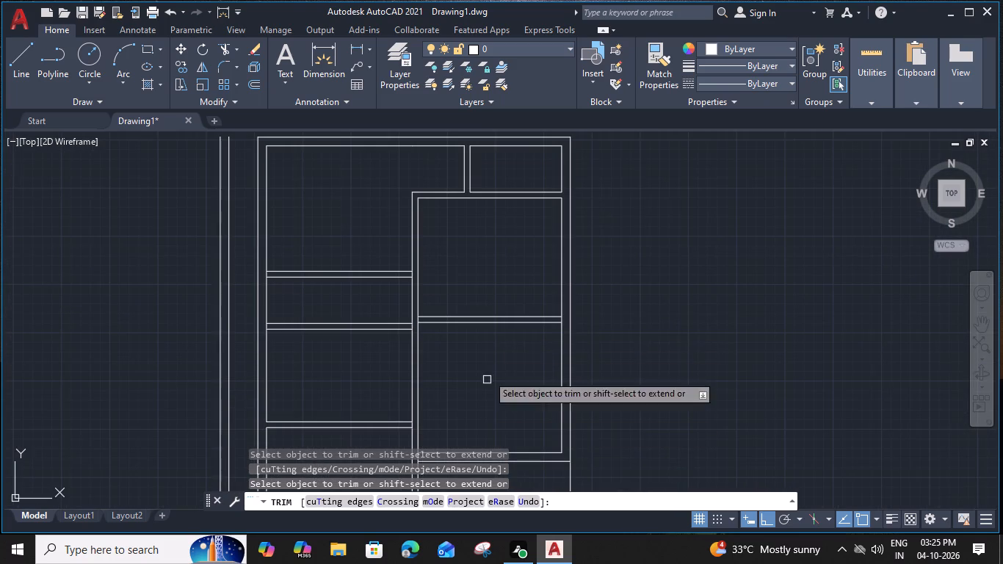
middle_drag(488, 325, 499, 358)
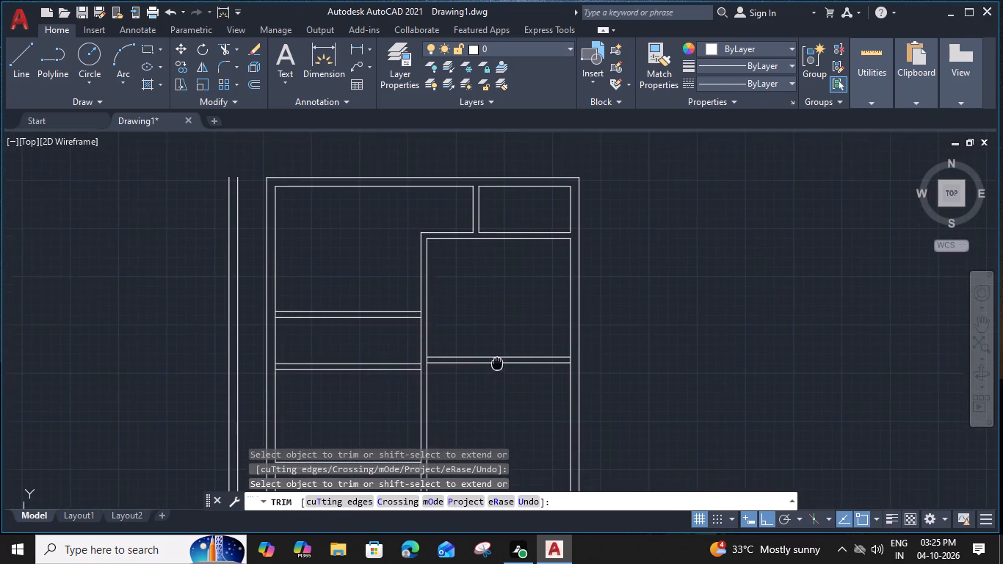
middle_drag(499, 358, 538, 198)
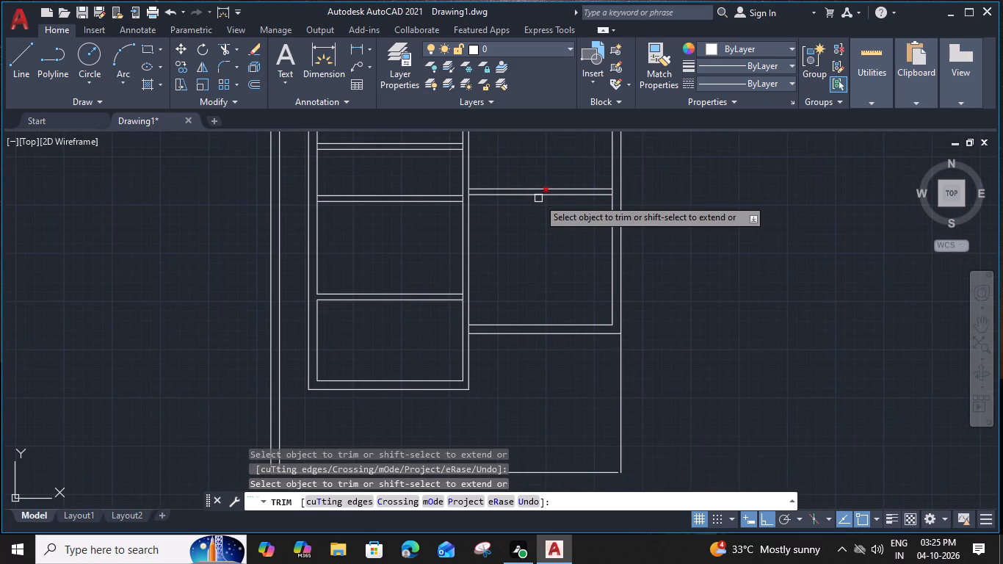
middle_drag(537, 305, 588, 355)
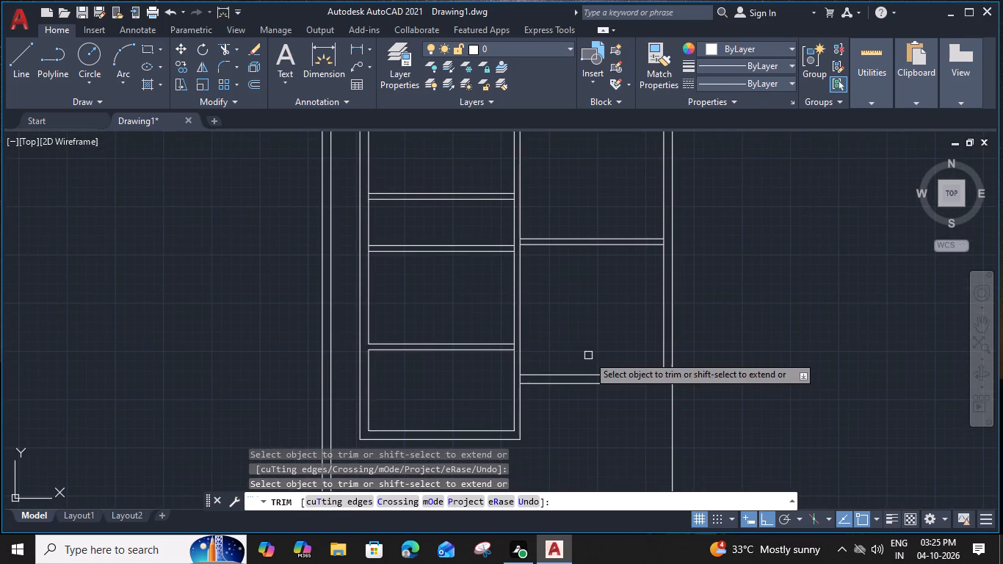
middle_drag(387, 229, 388, 270)
scroll(364, 290, up, 2)
click(376, 284)
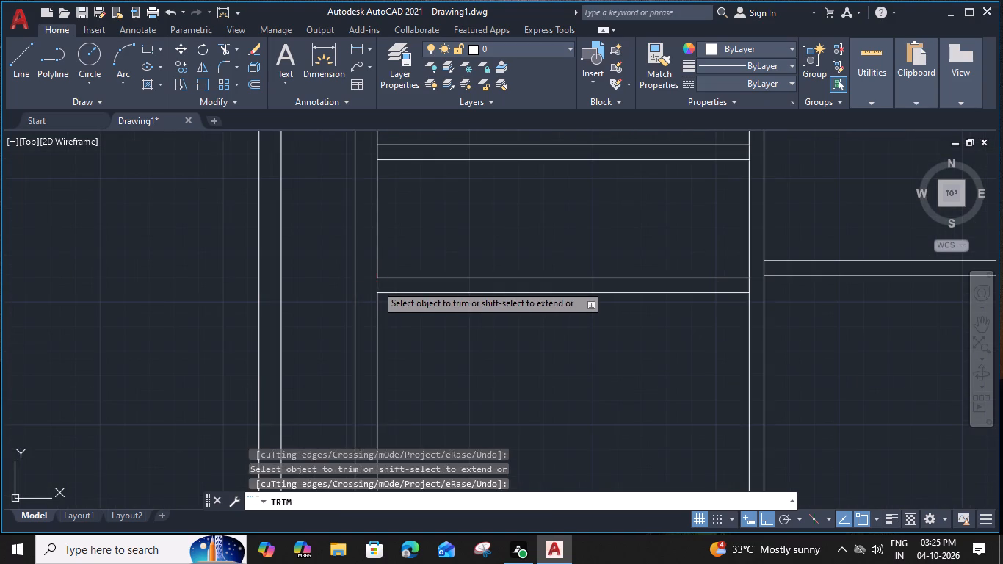
scroll(377, 283, down, 1)
middle_drag(421, 222, 418, 257)
scroll(380, 234, up, 2)
click(366, 239)
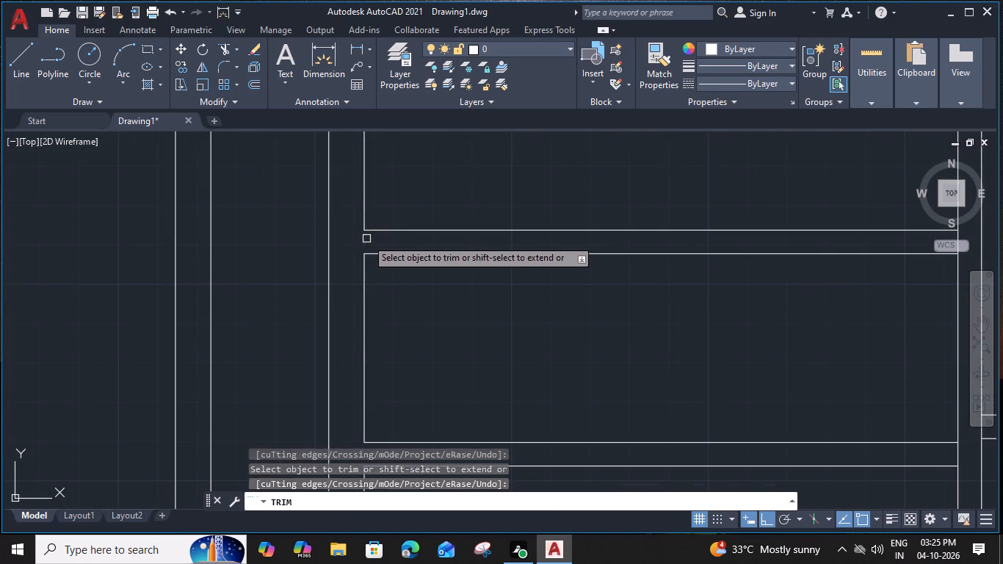
Open the junction of the left side's uppermost 6" partition with the vertical partition, extending its lower line and trimming the excess.
scroll(366, 239, down, 3)
middle_drag(497, 221, 400, 284)
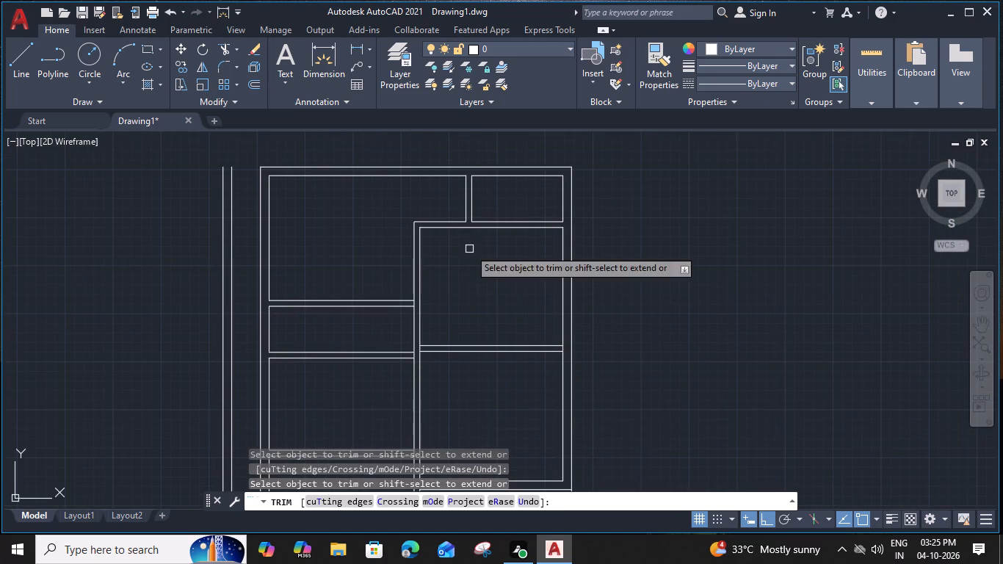
scroll(427, 299, up, 2)
scroll(425, 299, down, 2)
middle_drag(449, 232, 454, 223)
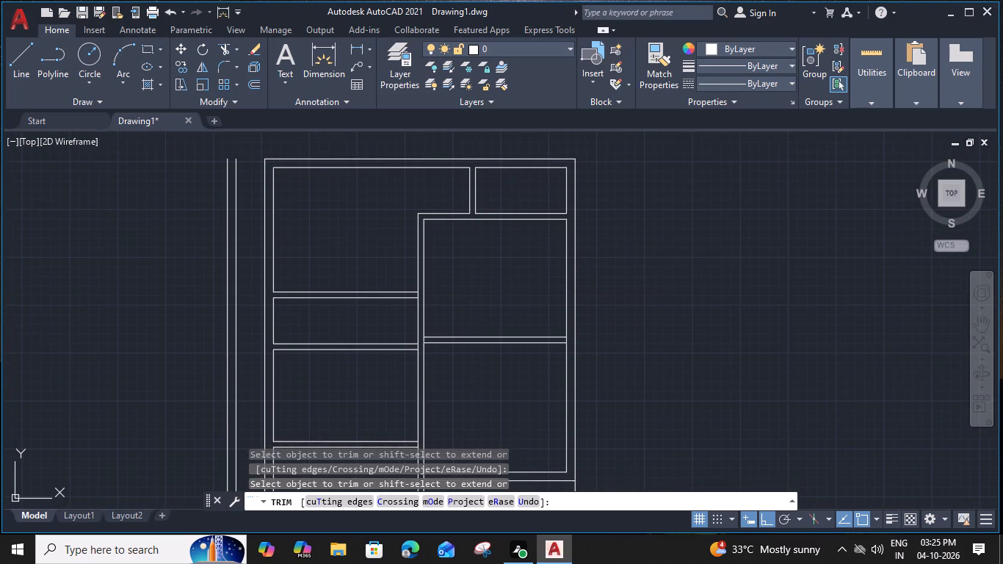
shift+click(453, 342)
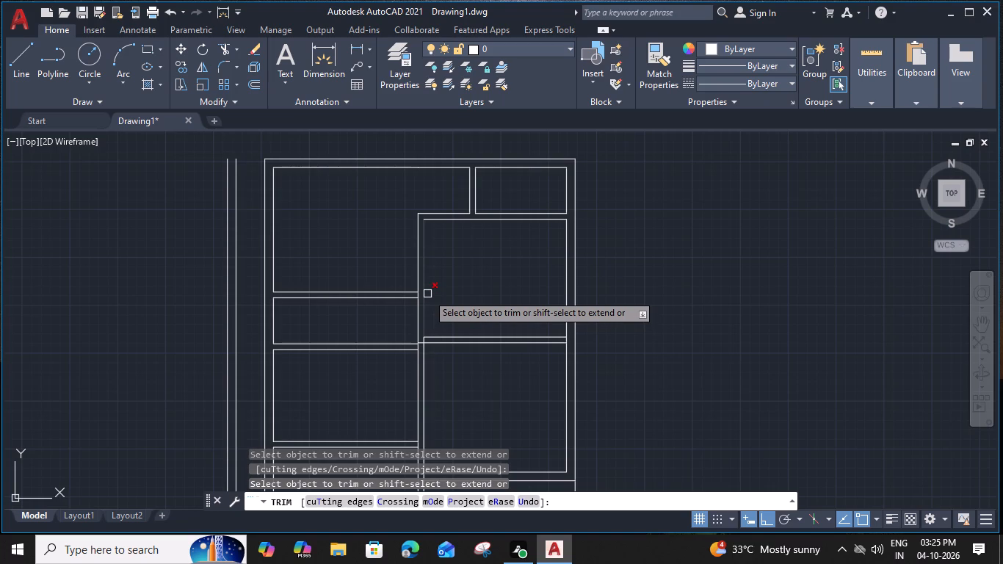
shift+click(391, 300)
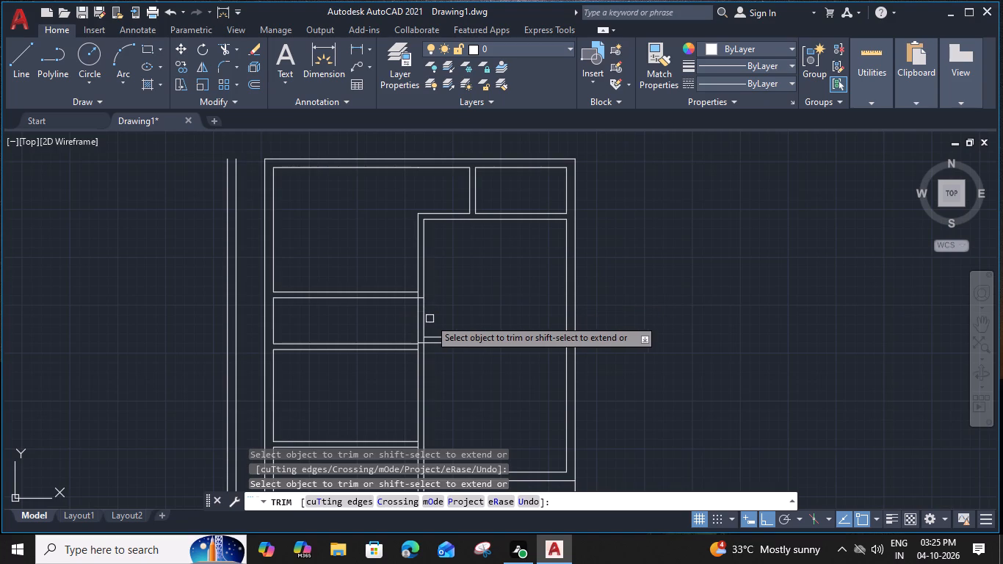
scroll(416, 304, up, 2)
shift+click(426, 289)
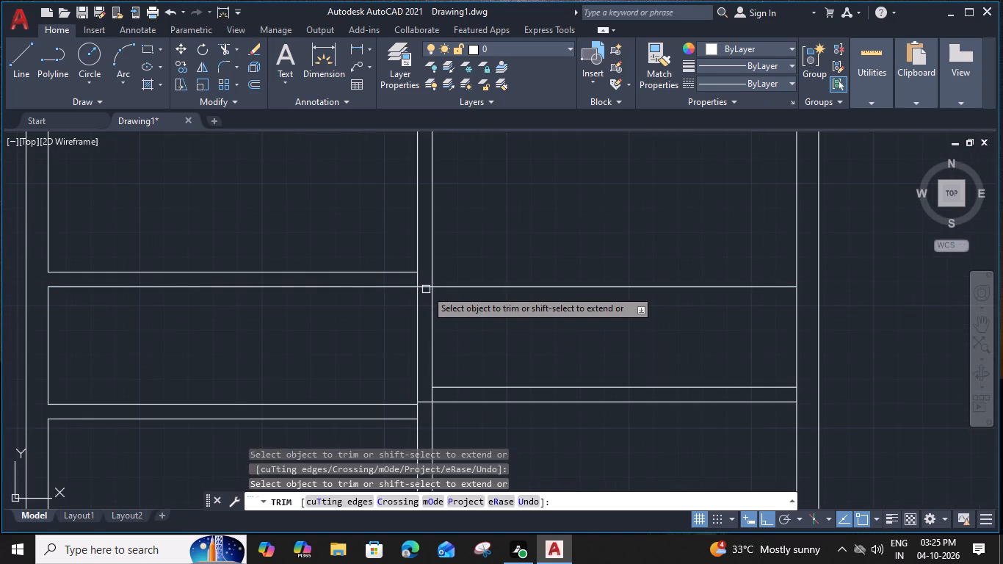
click(426, 289)
click(478, 289)
click(415, 281)
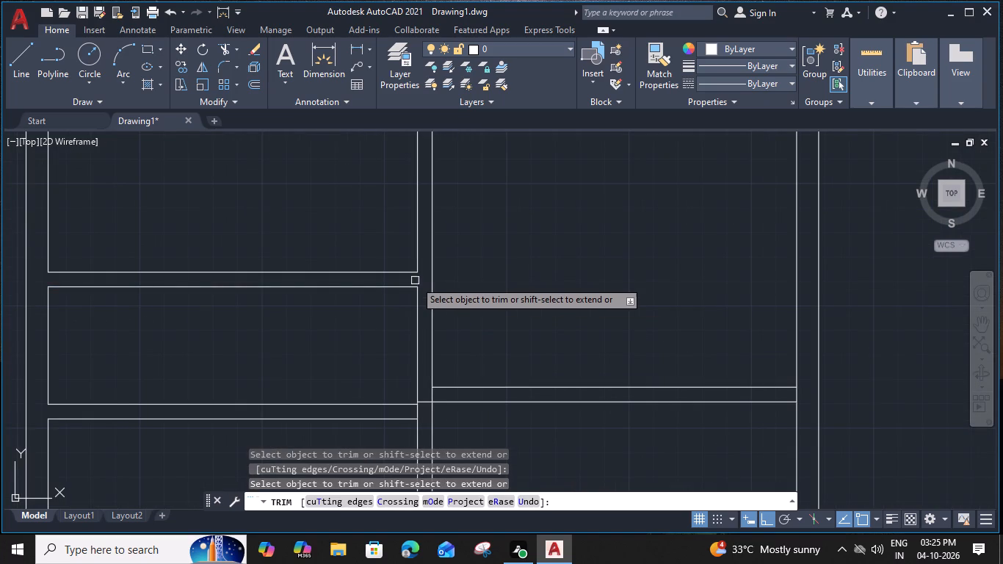
Trim the vertical partition's right line between the right rooms' 6" partition lines, and cut that partition's lower line back to it.
middle_drag(472, 323, 528, 259)
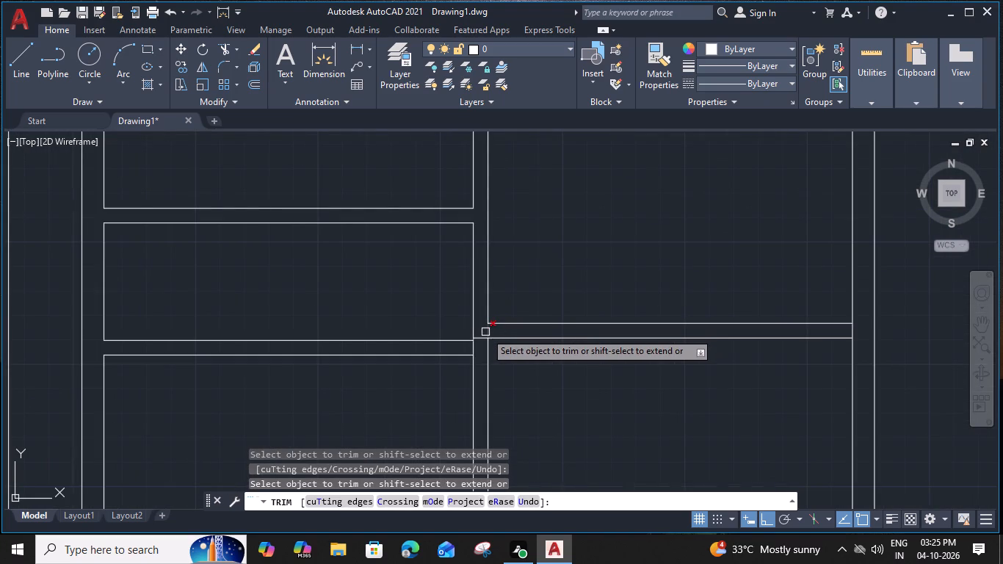
click(486, 330)
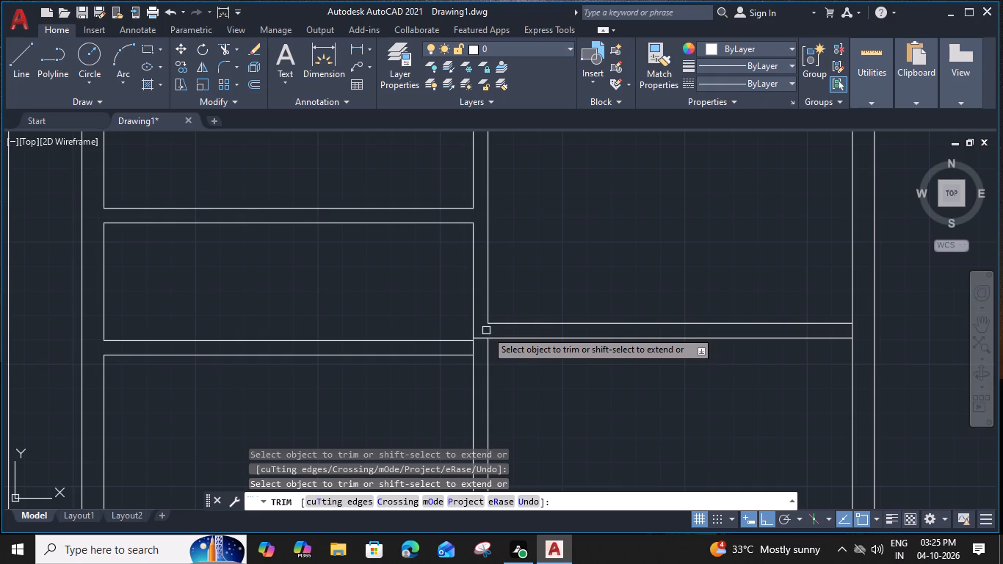
click(481, 338)
scroll(501, 372, down, 2)
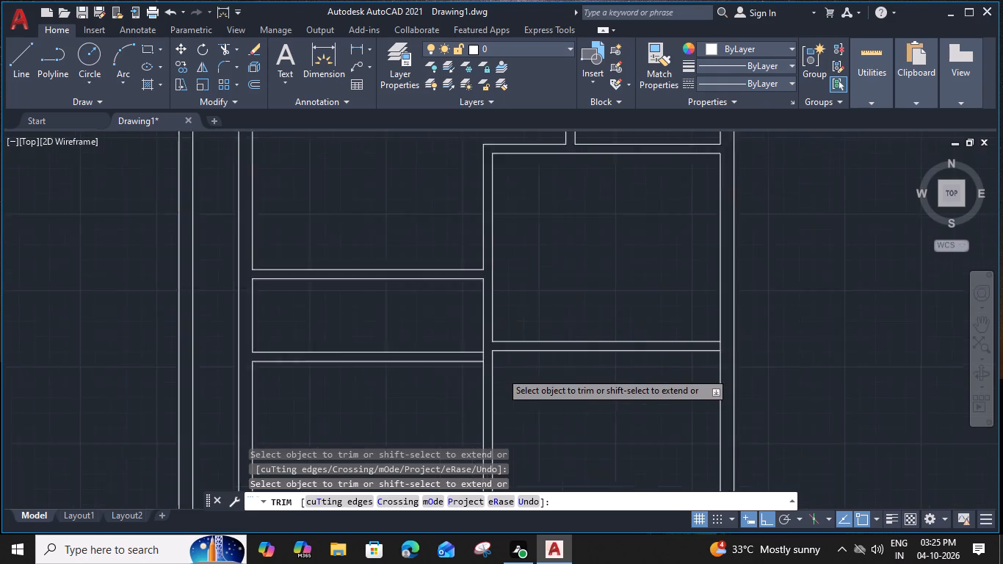
middle_drag(502, 364, 516, 303)
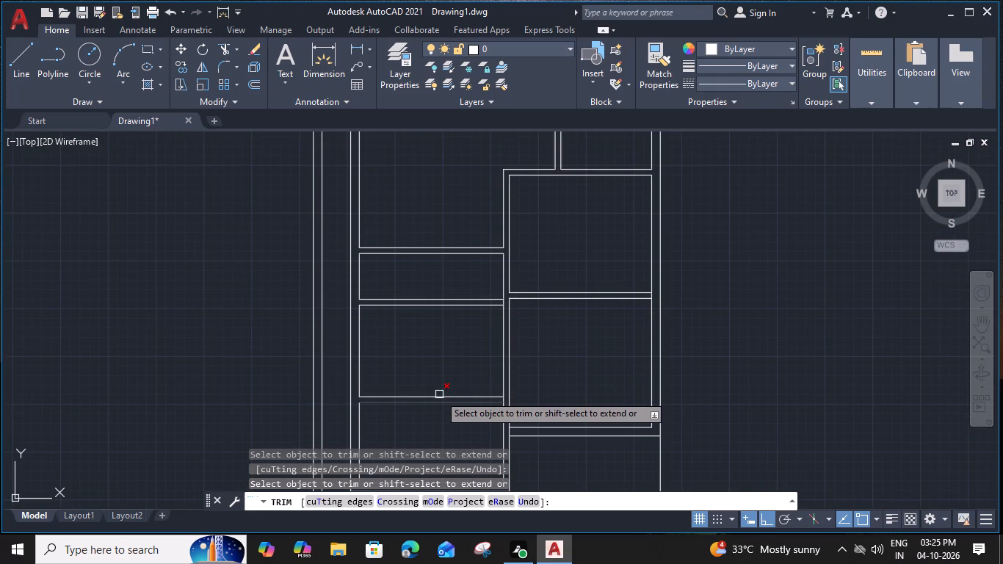
key(Escape)
Offset the narrow left room's inner left wall line 7'8" to the right, and offset the new line 6" to form a partition.
middle_drag(405, 319, 480, 347)
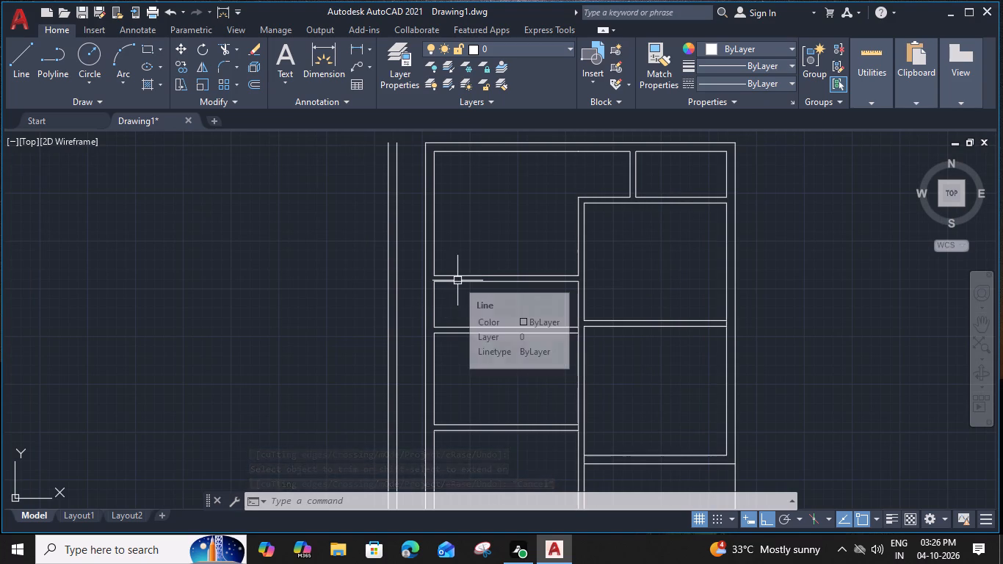
click(435, 305)
text(O)
key(space)
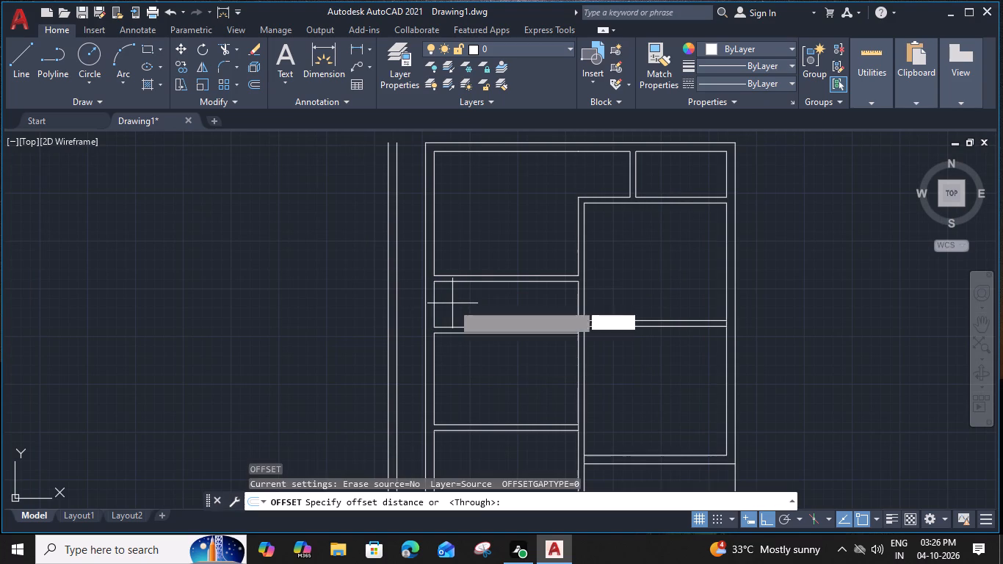
text(7')
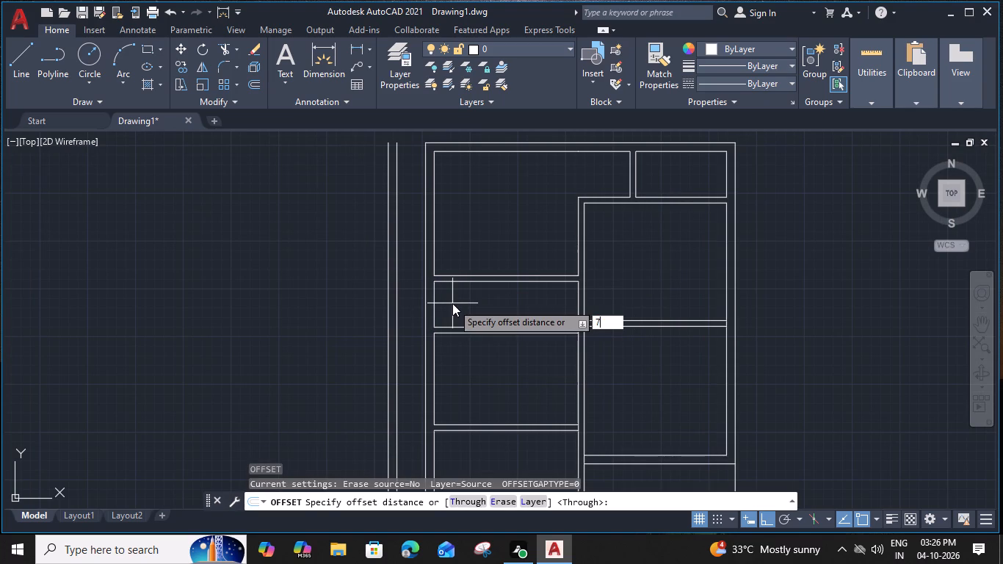
text(8")
key(Return)
click(460, 308)
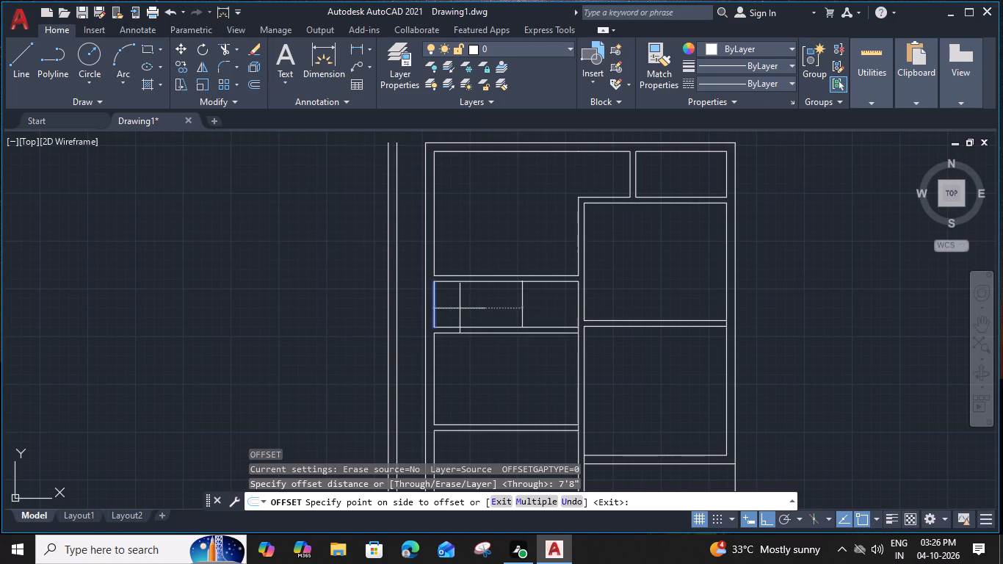
click(524, 303)
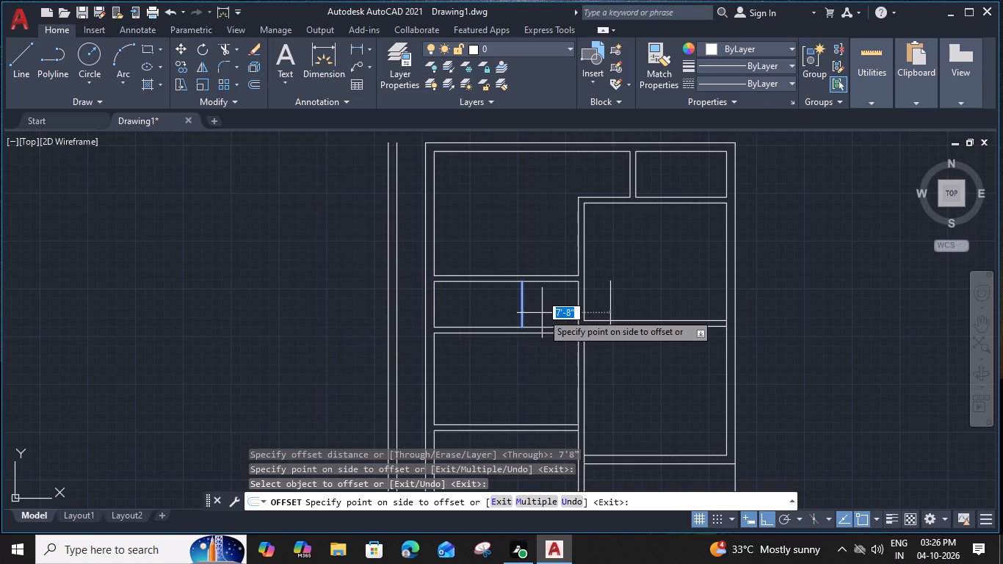
key(6)
key(shift+quotedbl)
key(Return)
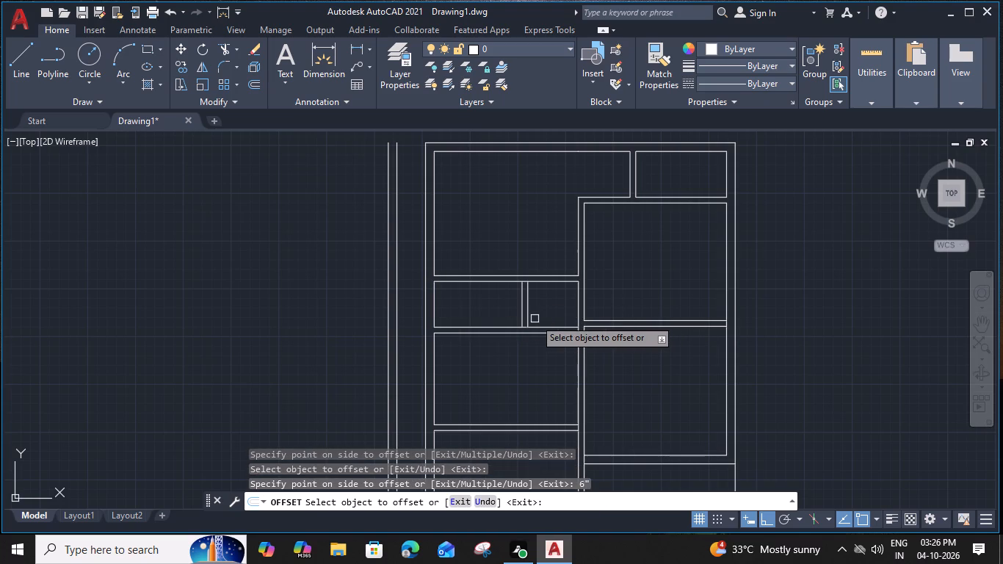
Offset the inner line of the far-left vertical pair 4' toward the plan.
click(397, 388)
text(4')
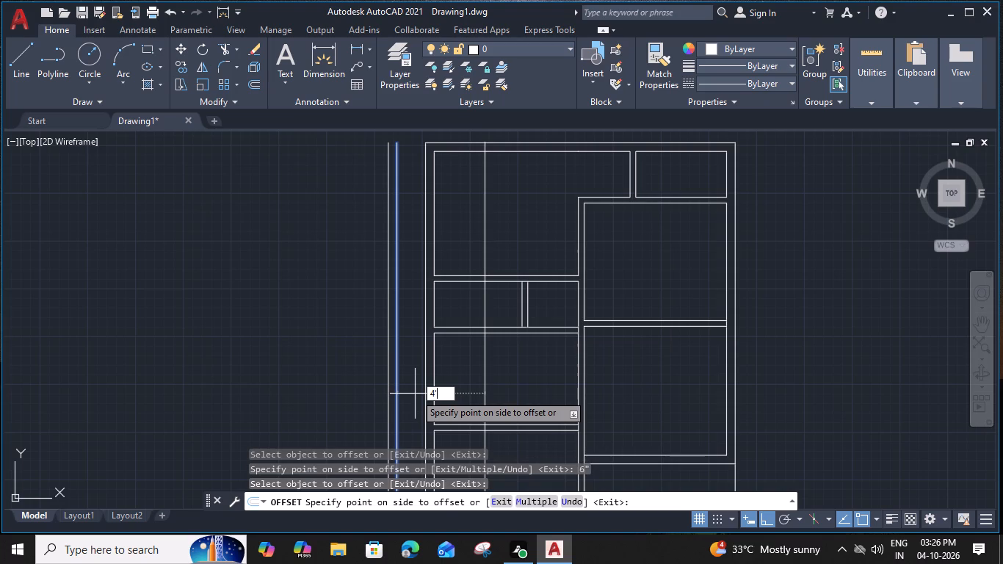
key(space)
Offset the lower line of the partition below the narrow left room 8'3" downward.
middle_drag(467, 393, 466, 320)
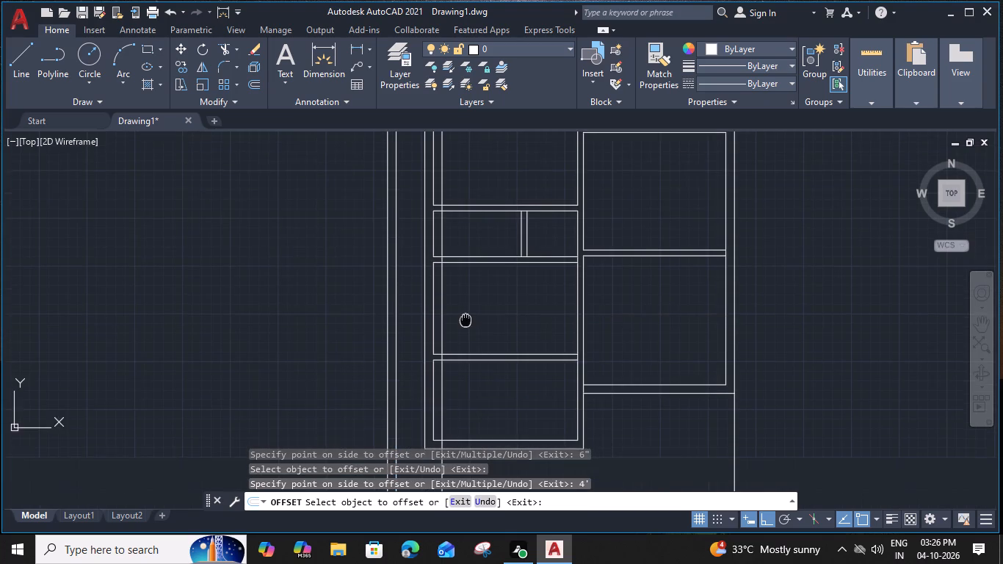
middle_drag(466, 320, 466, 317)
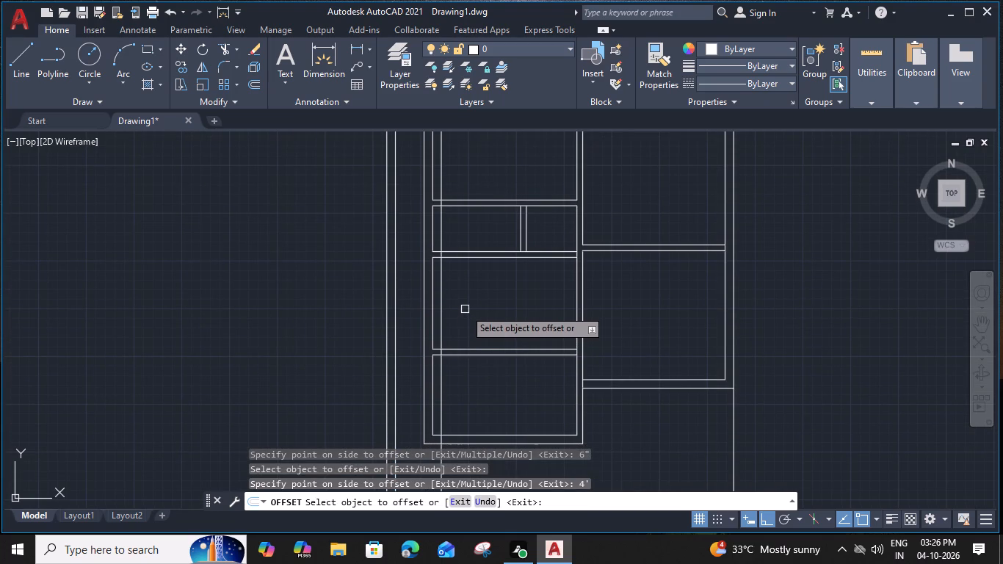
click(456, 259)
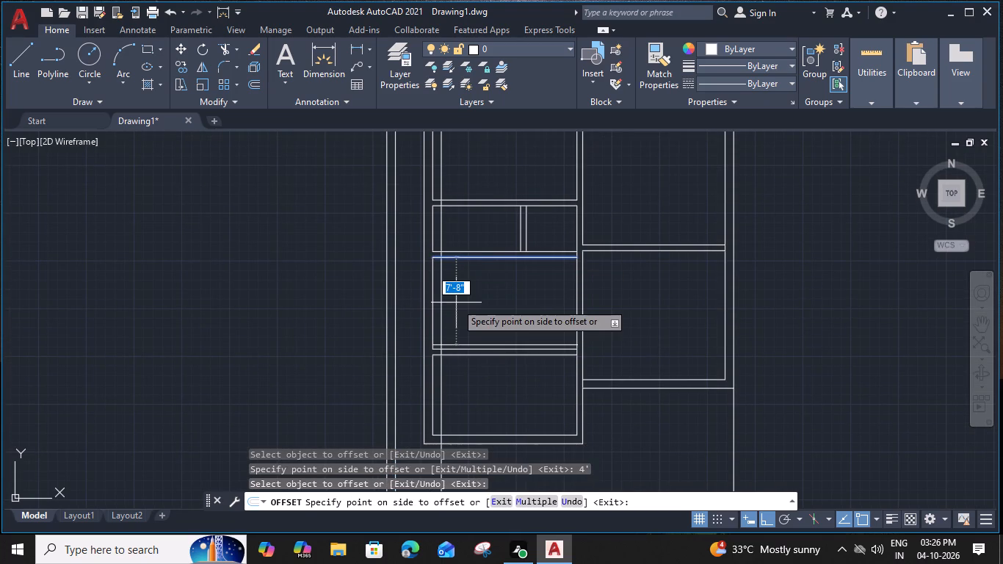
text(8'8)
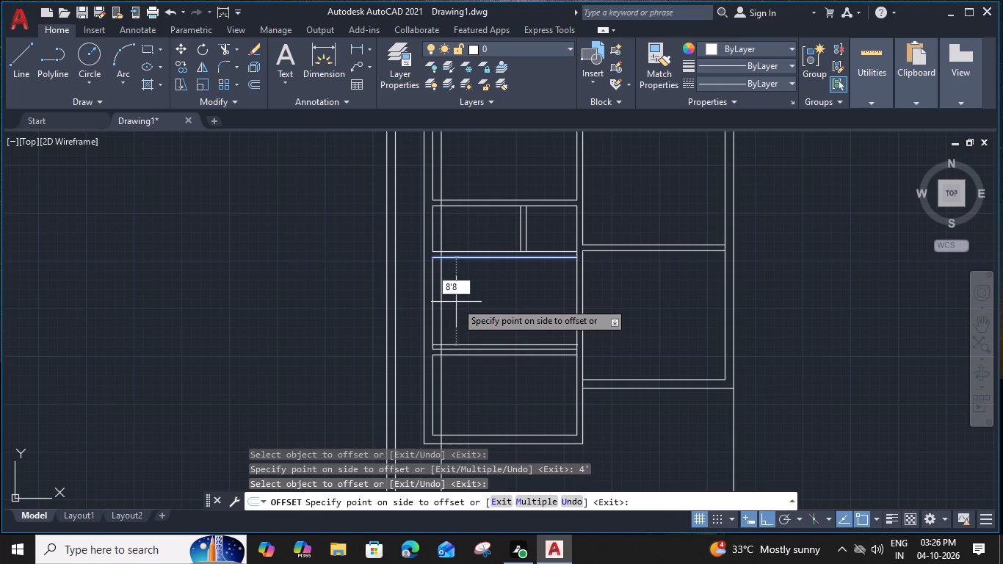
key(BackSpace)
text(3")
key(Return)
key(Escape)
Extend the 8'3" offset line to the far-left pair's inner line, and trim it and the 4' offset line beyond their crossing.
scroll(462, 355, up, 2)
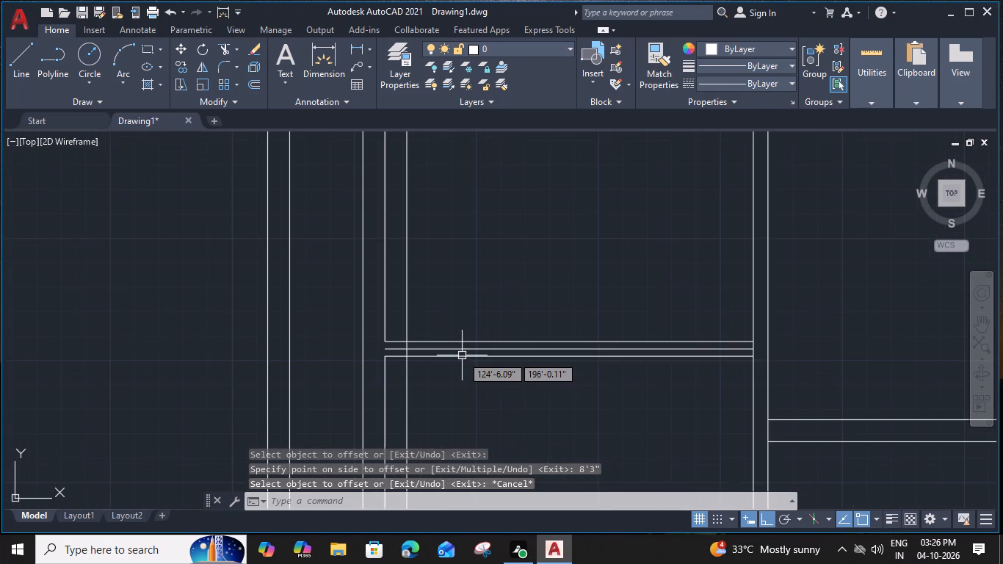
text(EX)
key(space)
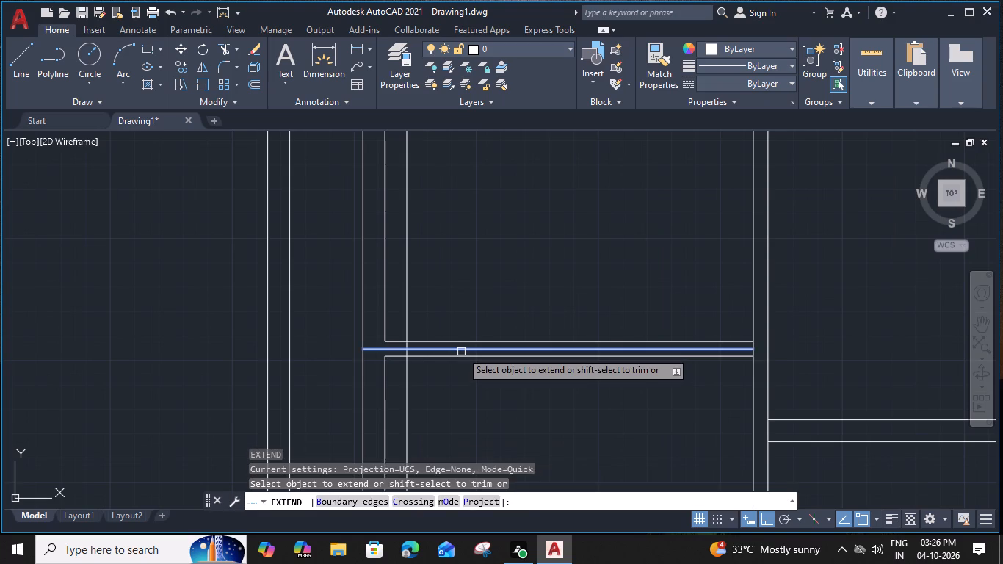
click(461, 351)
click(446, 349)
shift+click(446, 350)
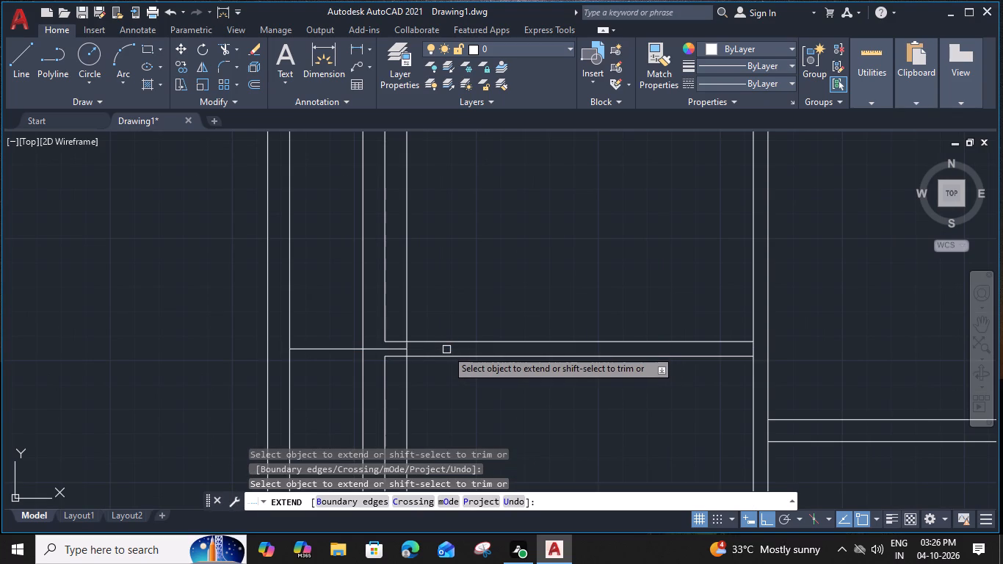
shift+click(408, 377)
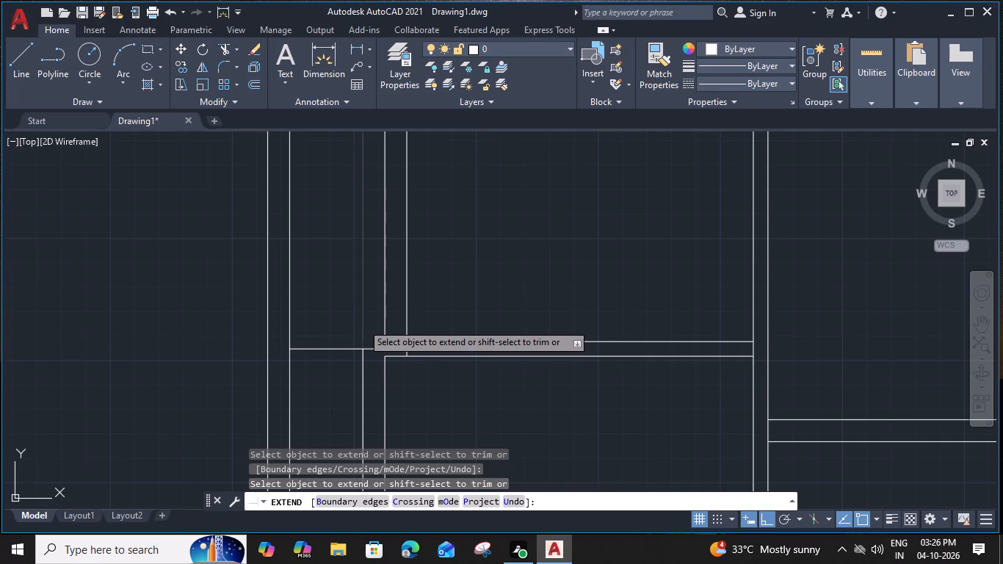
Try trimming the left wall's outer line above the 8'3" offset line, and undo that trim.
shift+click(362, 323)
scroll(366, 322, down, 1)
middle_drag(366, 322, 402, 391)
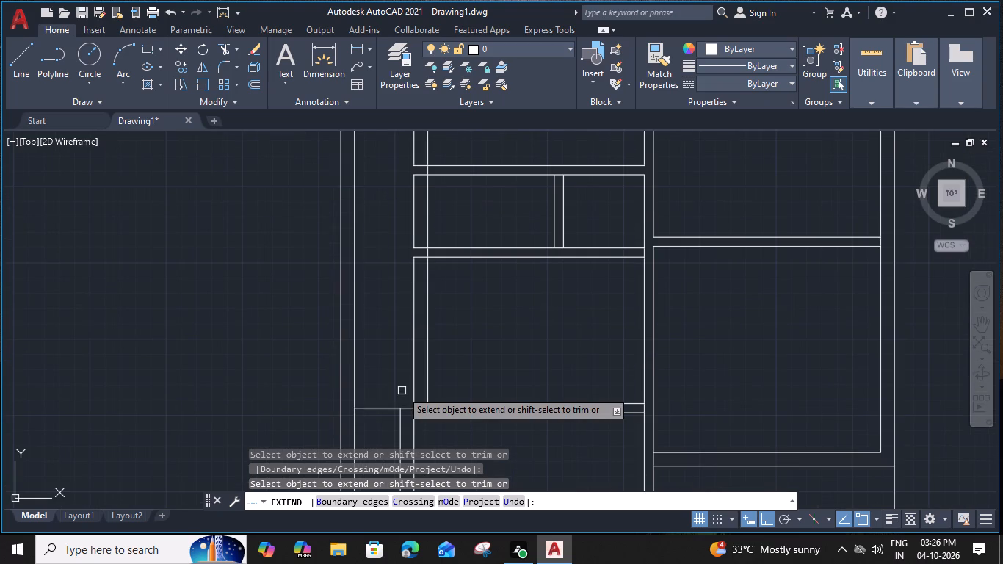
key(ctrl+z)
Extend the lower line of the partition below the narrow left room across the left wall to the far-left pair's outer line.
scroll(397, 358, down, 3)
middle_drag(388, 337, 405, 375)
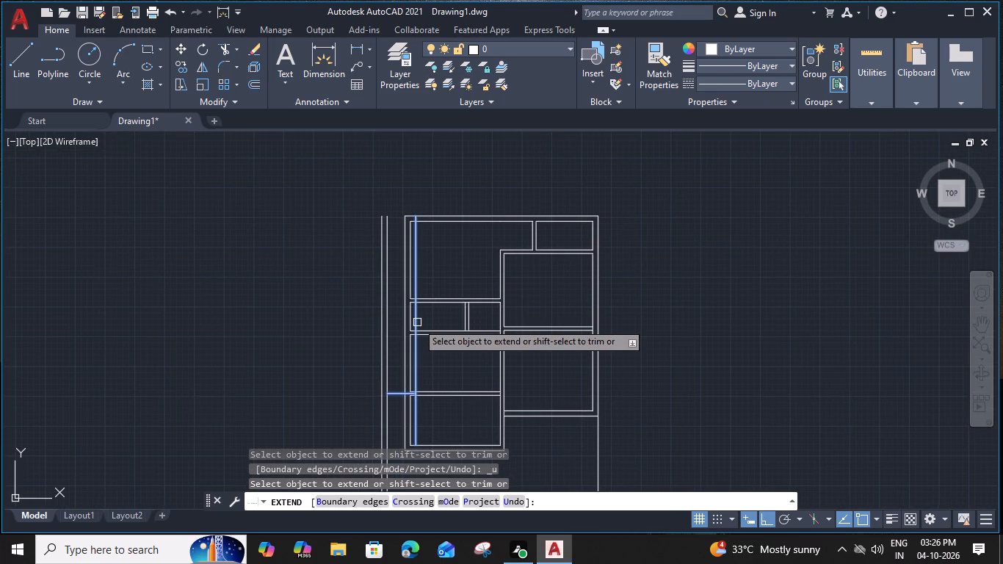
scroll(408, 342, up, 2)
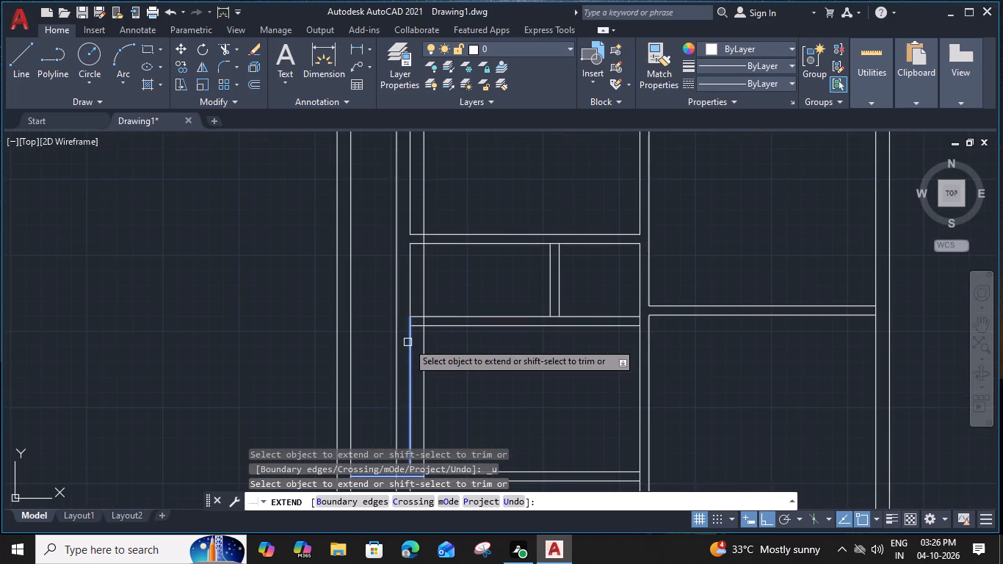
shift+click(413, 327)
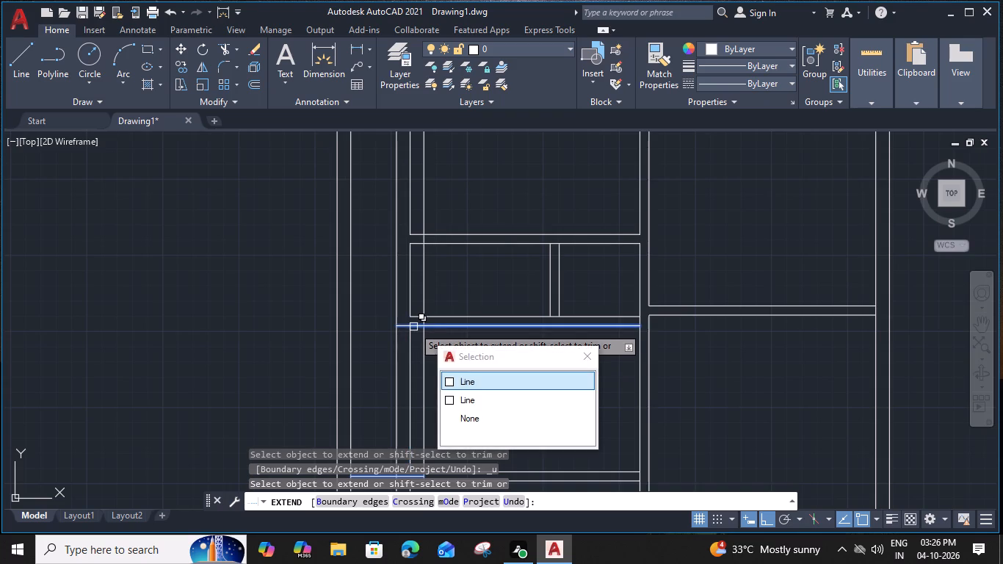
click(416, 328)
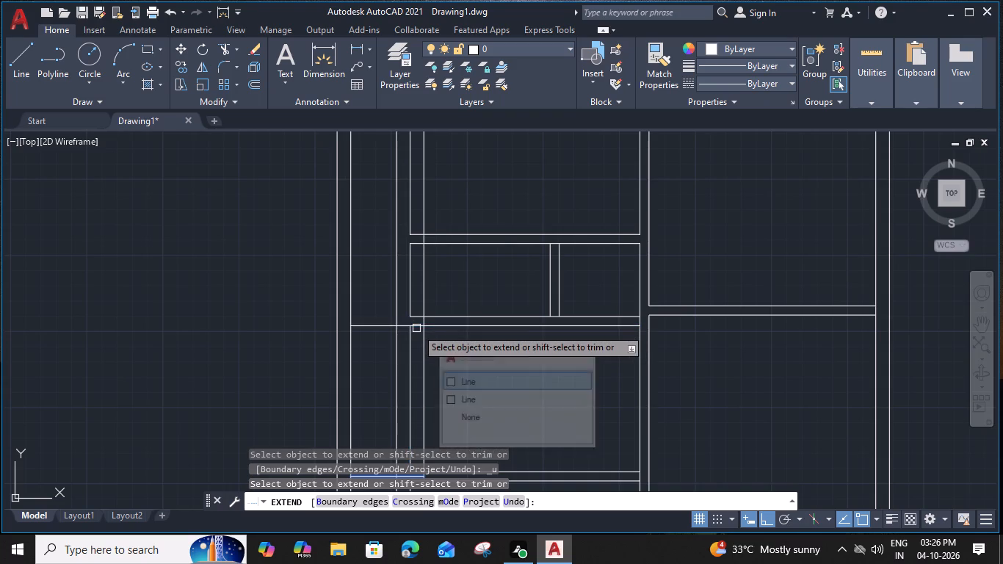
click(404, 326)
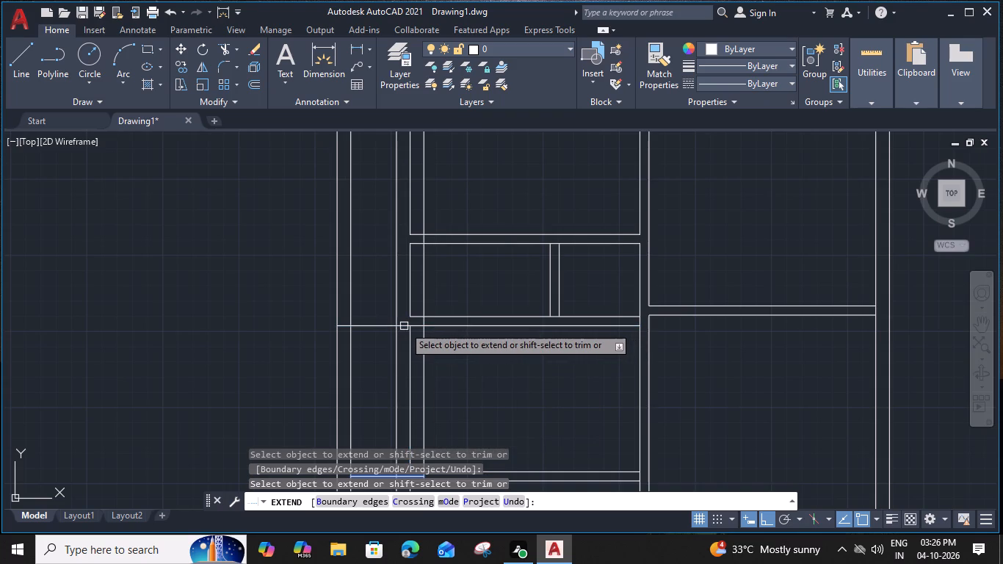
Trim the left wall's outer and inner lines between the two extended horizontal lines, and remove the stubs around the 4' offset line.
middle_drag(397, 347, 408, 259)
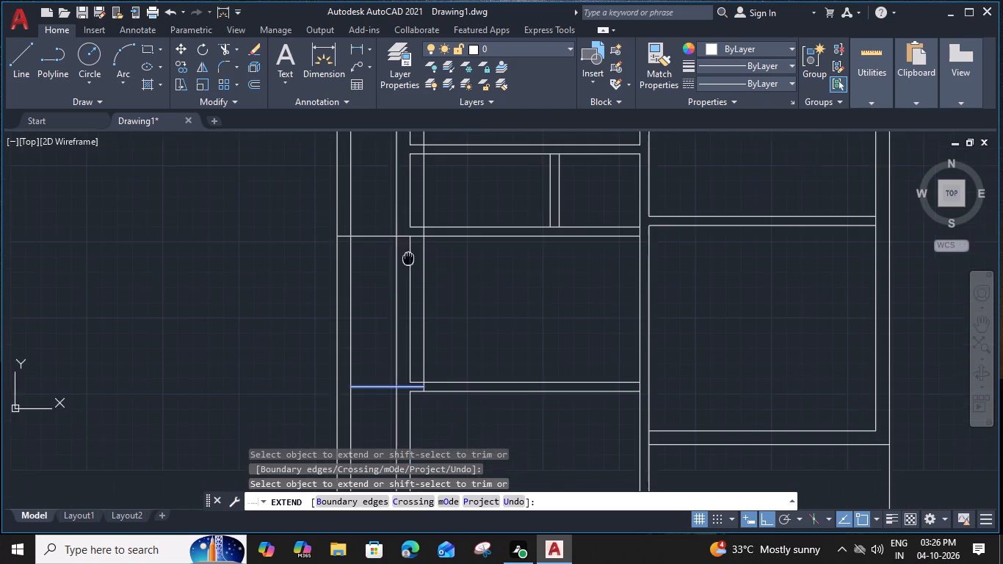
middle_drag(408, 259, 407, 265)
shift+click(394, 274)
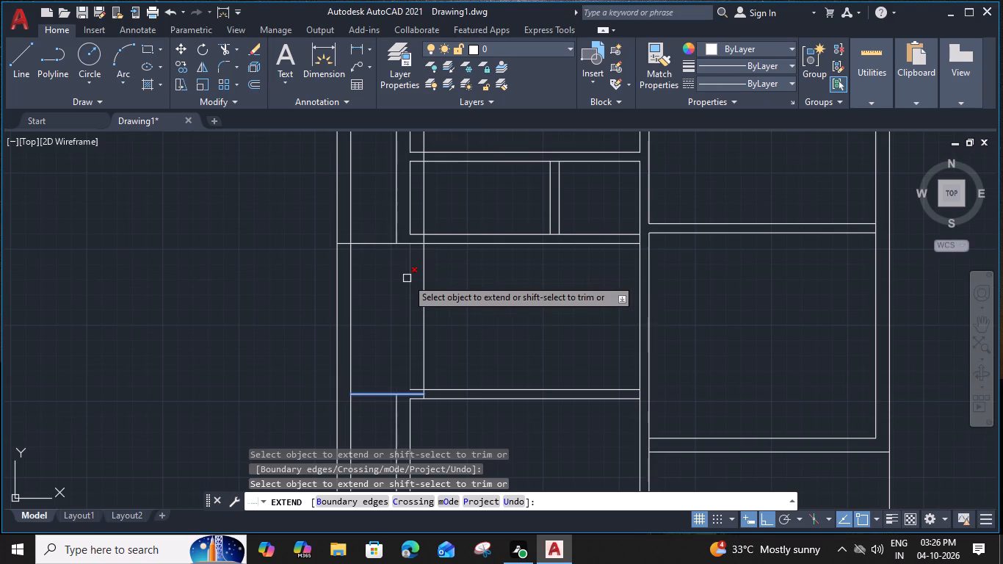
scroll(423, 401, up, 3)
shift+click(421, 387)
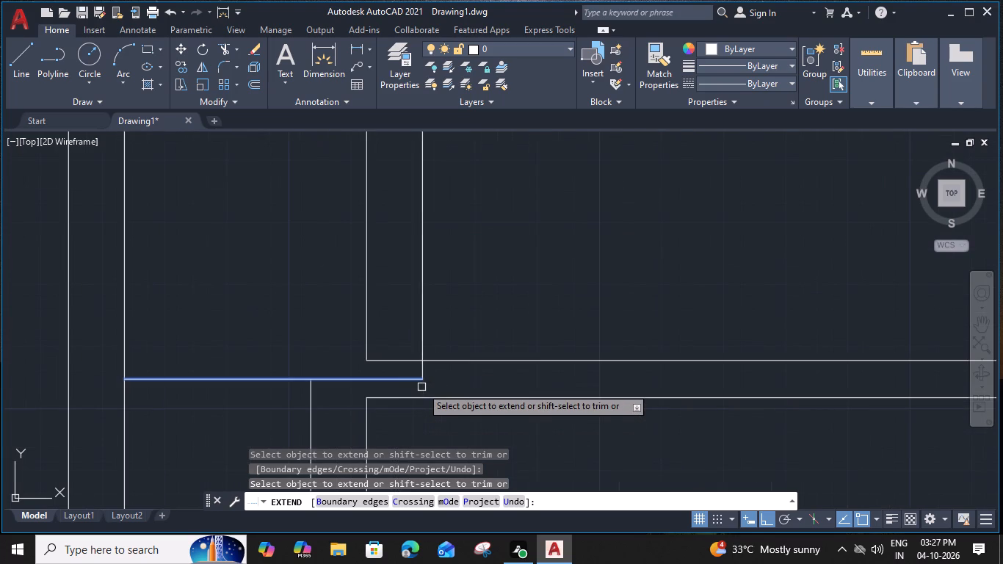
shift+click(395, 358)
shift+click(369, 346)
shift+scroll(369, 347, down, 3)
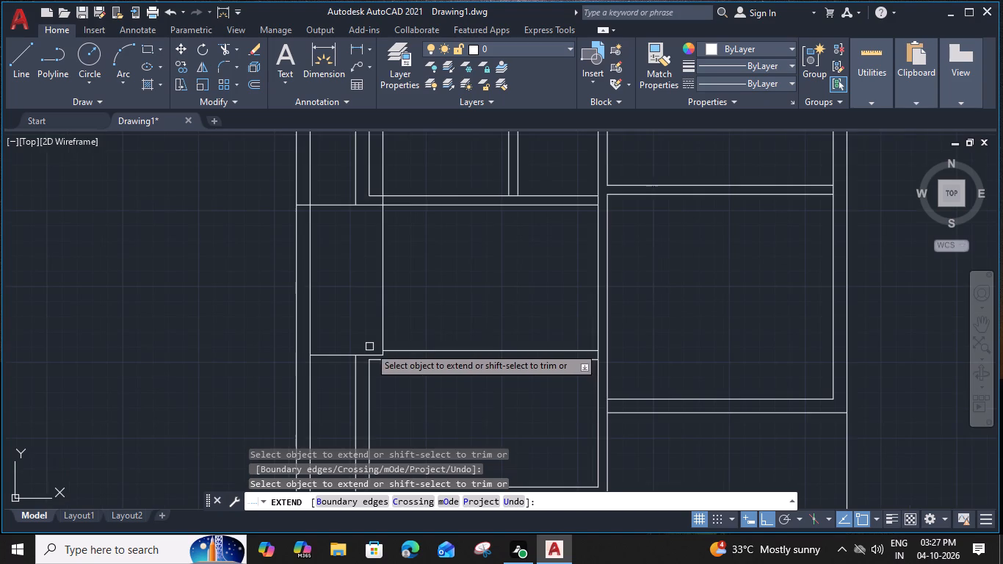
Extend the 4' offset line down to the lower room's upper inner line, and trim the short horizontal line back to the left wall's outer line.
shift+middle_drag(372, 335, 387, 382)
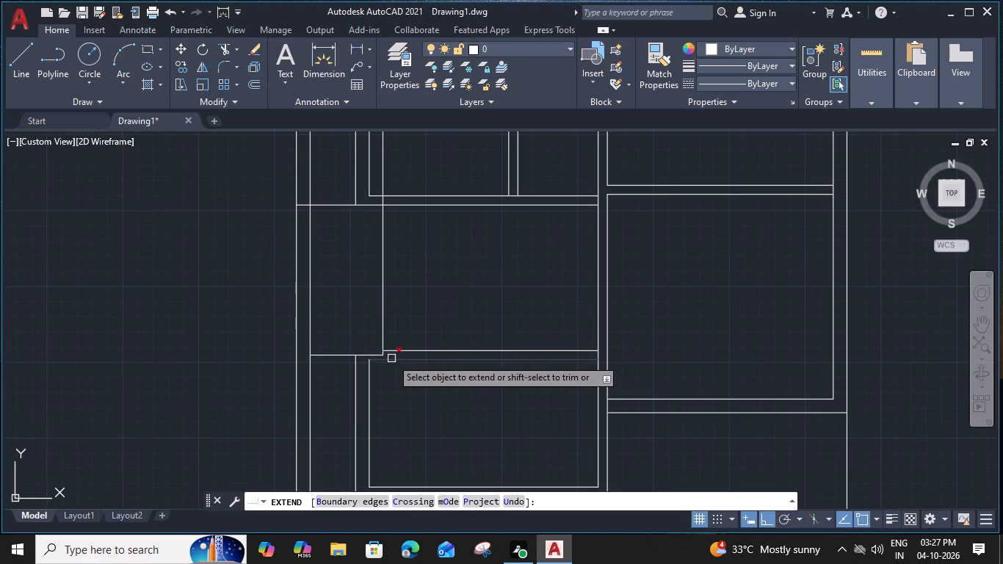
shift+scroll(380, 365, up, 2)
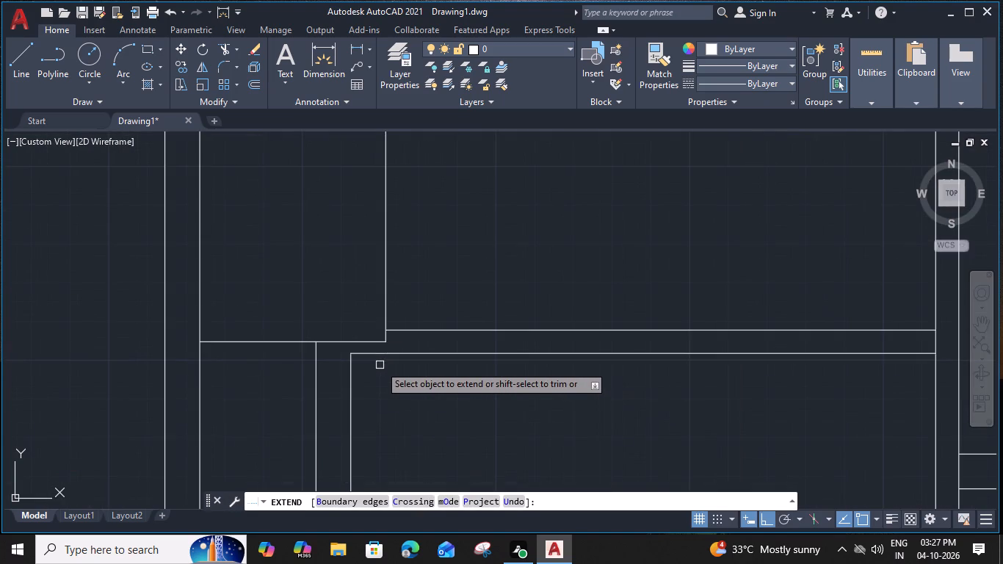
click(385, 293)
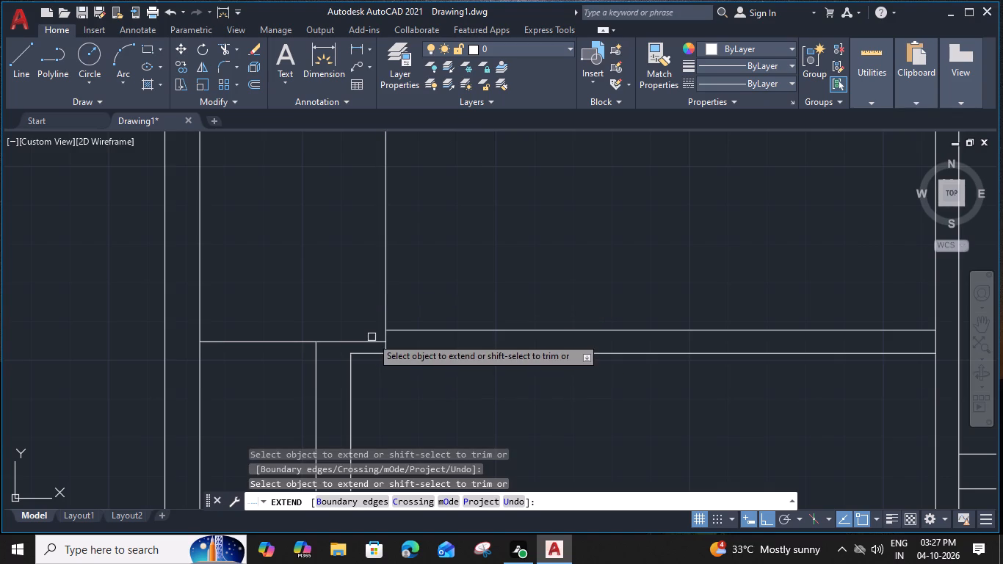
shift+click(372, 341)
key(Escape)
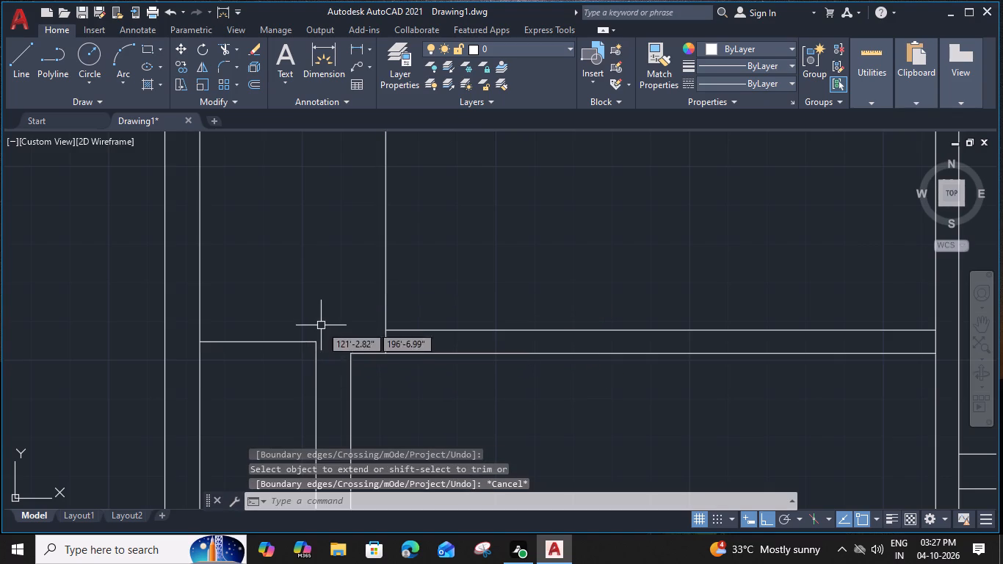
Move the short horizontal line beside the lower room slightly down along the left wall's outer line.
middle_drag(321, 325, 546, 312)
click(530, 328)
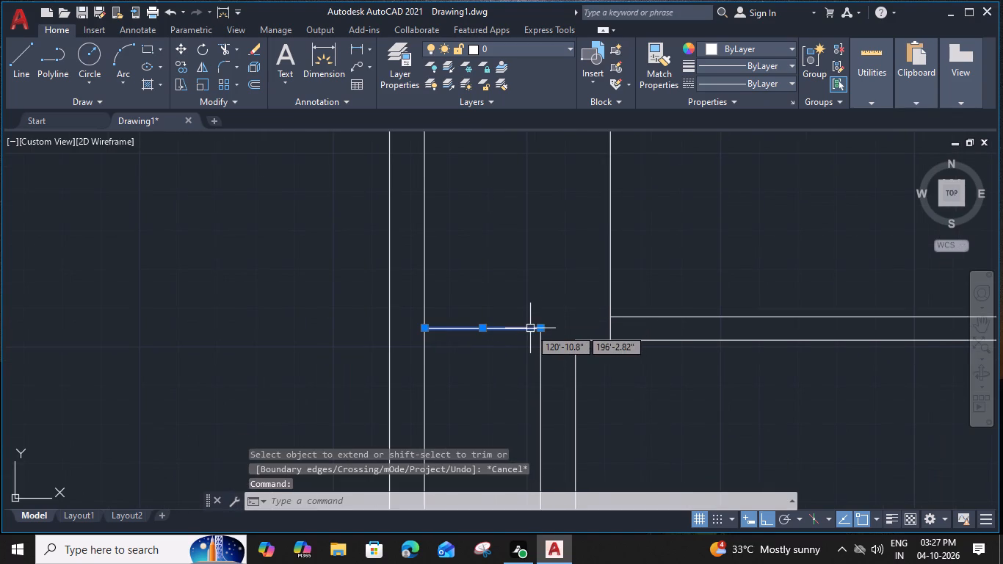
click(543, 328)
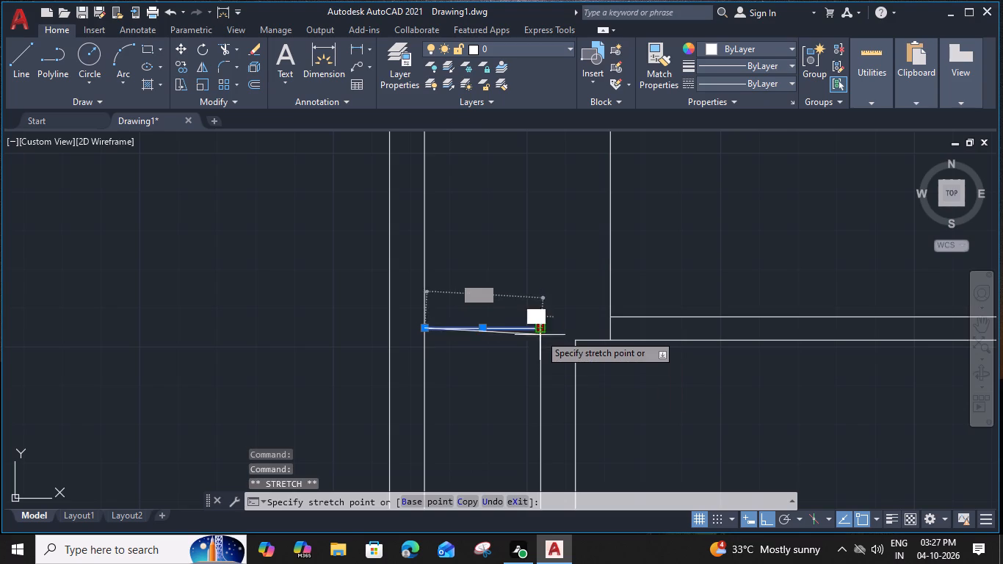
click(540, 330)
key(m)
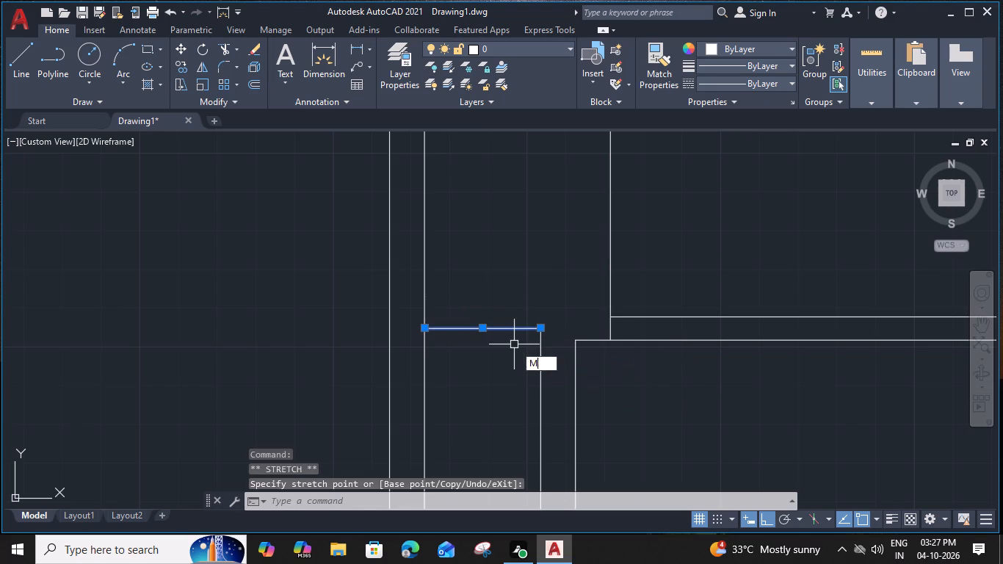
key(space)
click(541, 328)
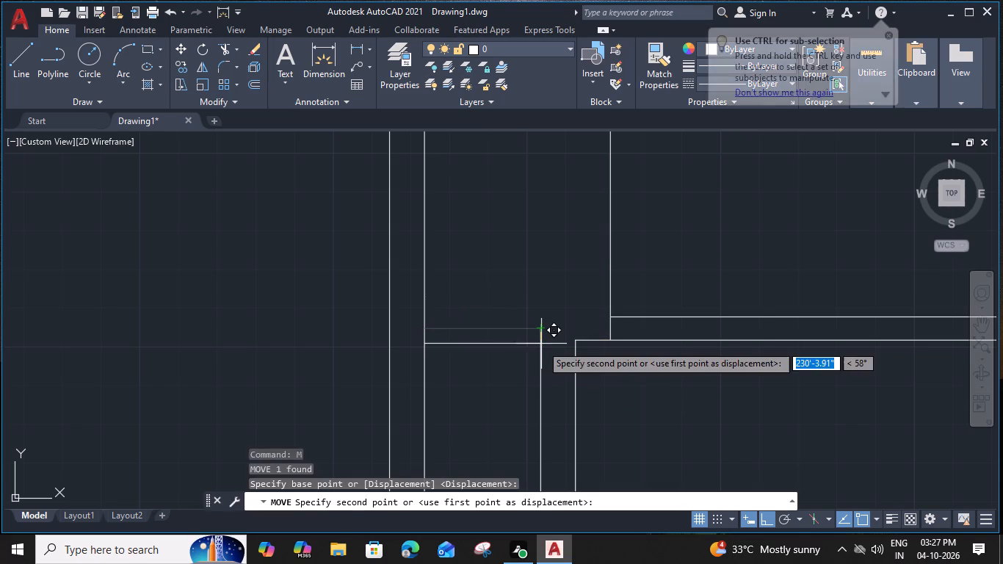
click(541, 346)
Trim the left wall's outer line above the moved horizontal line, and the 4' offset line's stub inside the lower room's upper partition.
text(TR)
key(space)
click(543, 332)
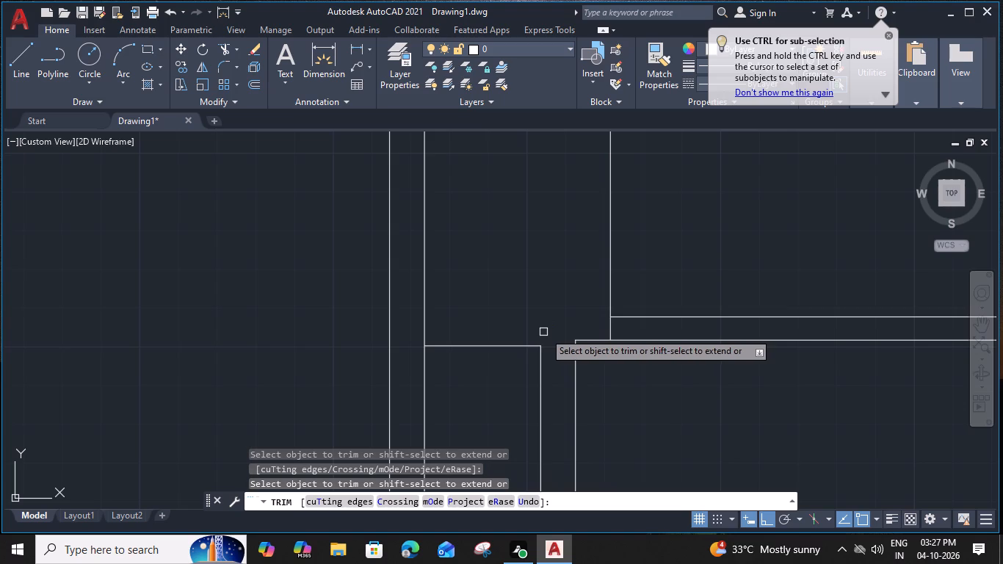
click(609, 330)
scroll(609, 328, down, 1)
Trim the 4' offset line inside the upper narrow room, and remove the extended partition line between the far-left pair's two lines.
middle_drag(648, 278, 537, 373)
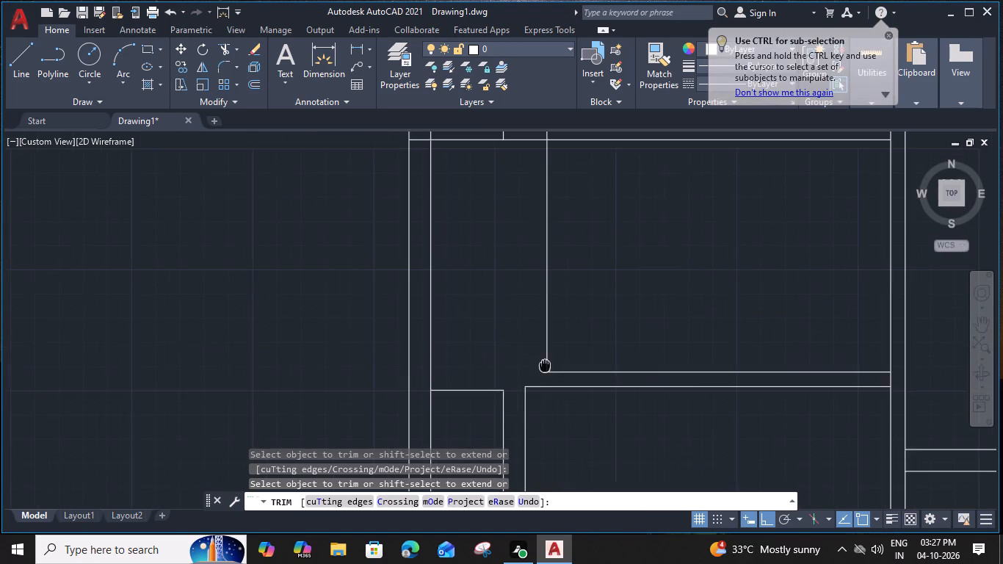
middle_drag(537, 373, 496, 435)
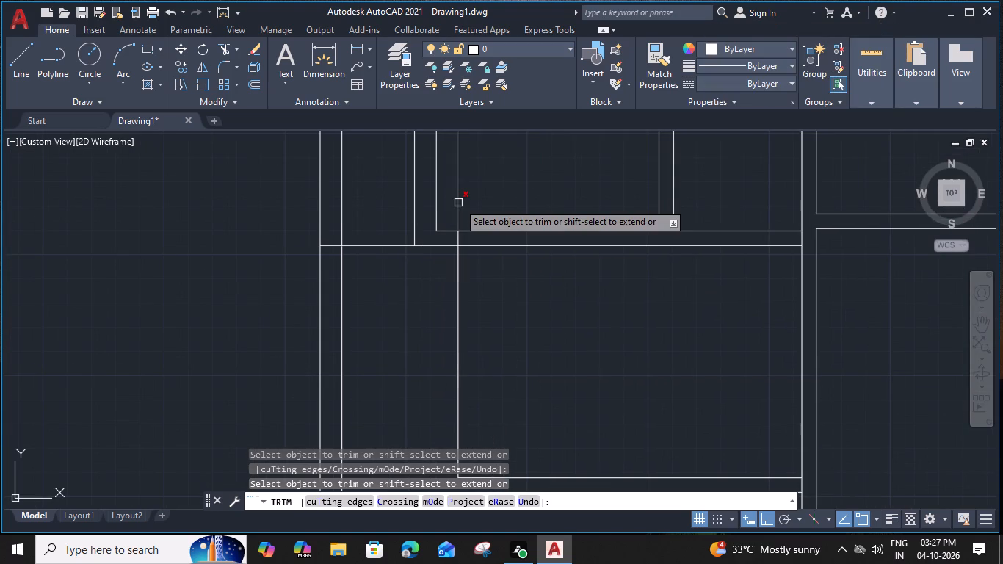
click(458, 203)
click(442, 244)
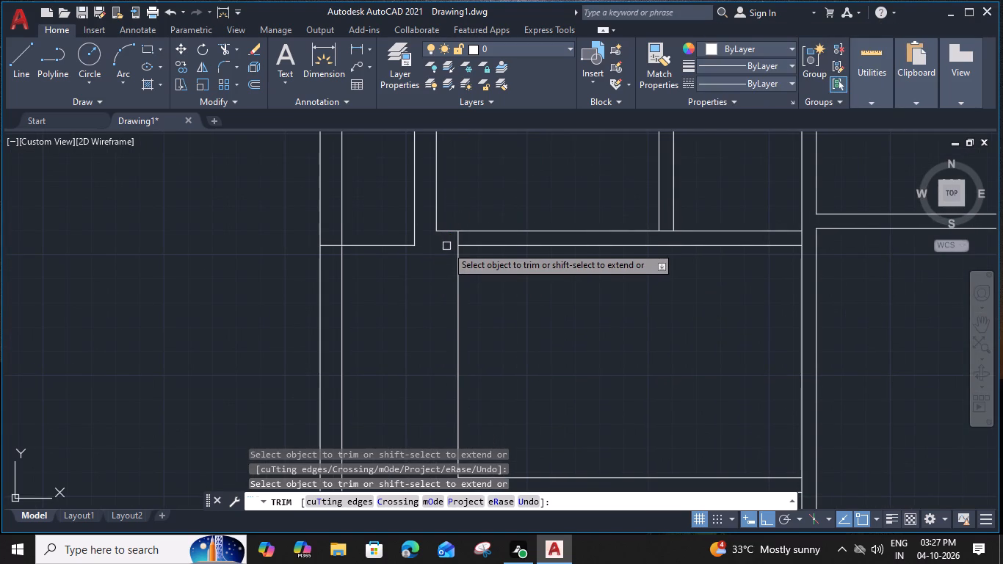
shift+click(486, 248)
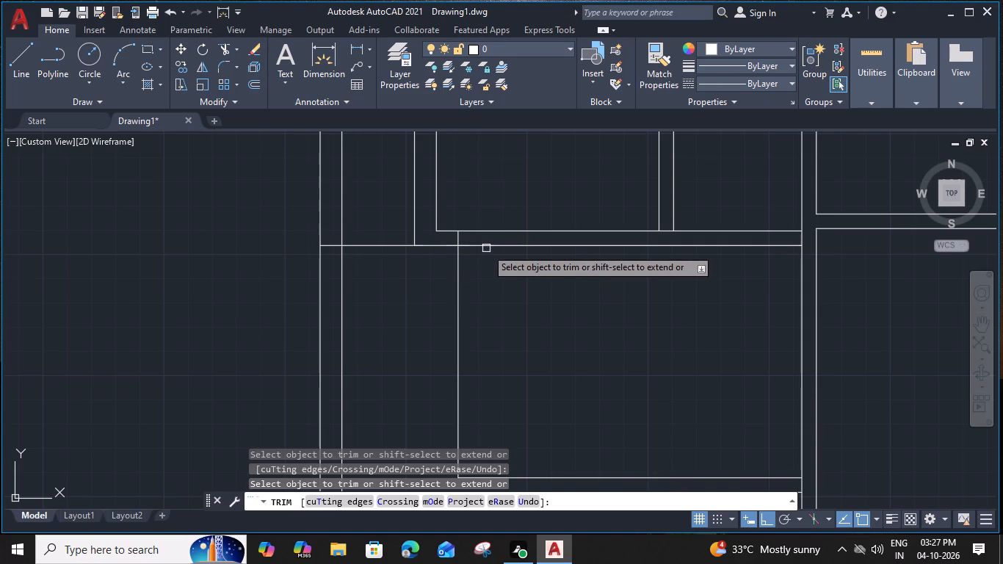
middle_drag(352, 216, 354, 294)
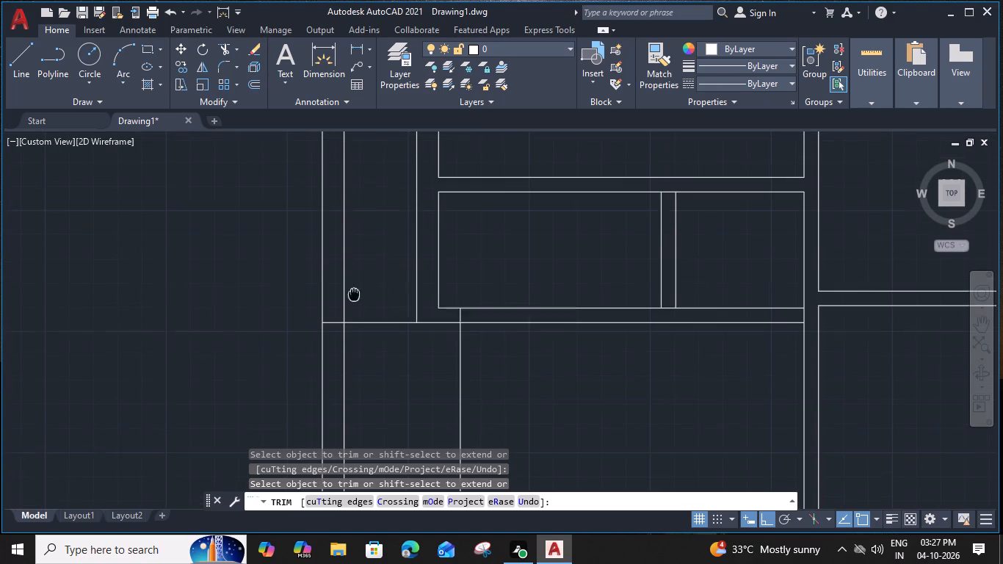
click(335, 324)
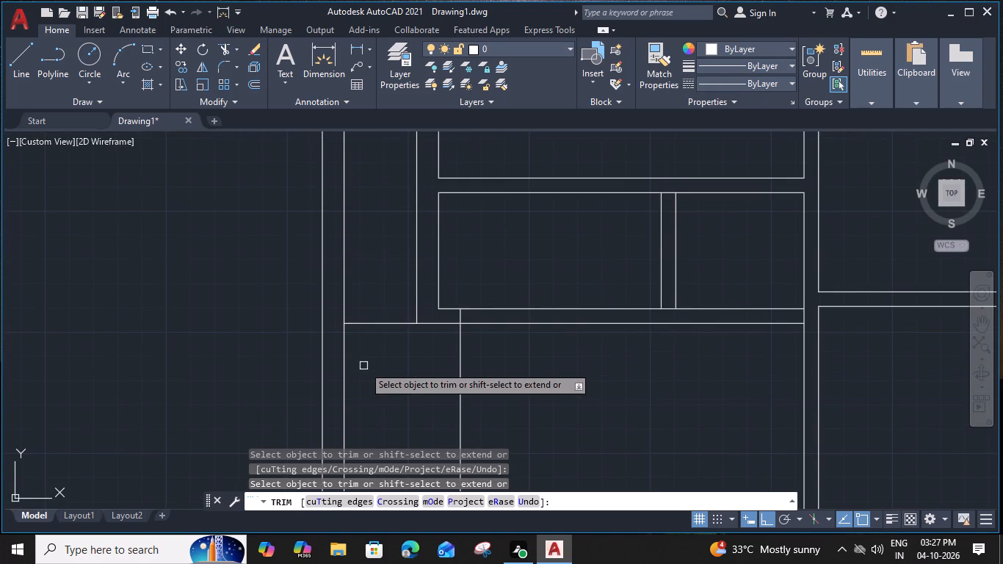
middle_drag(370, 325, 398, 140)
key(Escape)
scroll(421, 262, down, 2)
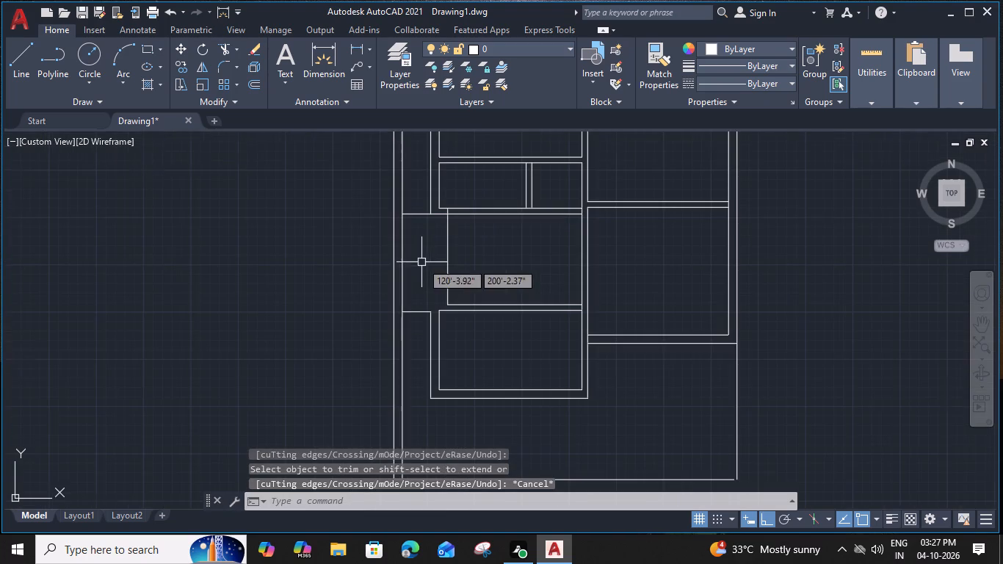
Extend the upper line of the lower room's top partition to the far-left pair's inner line.
middle_drag(446, 266, 424, 266)
scroll(419, 314, up, 2)
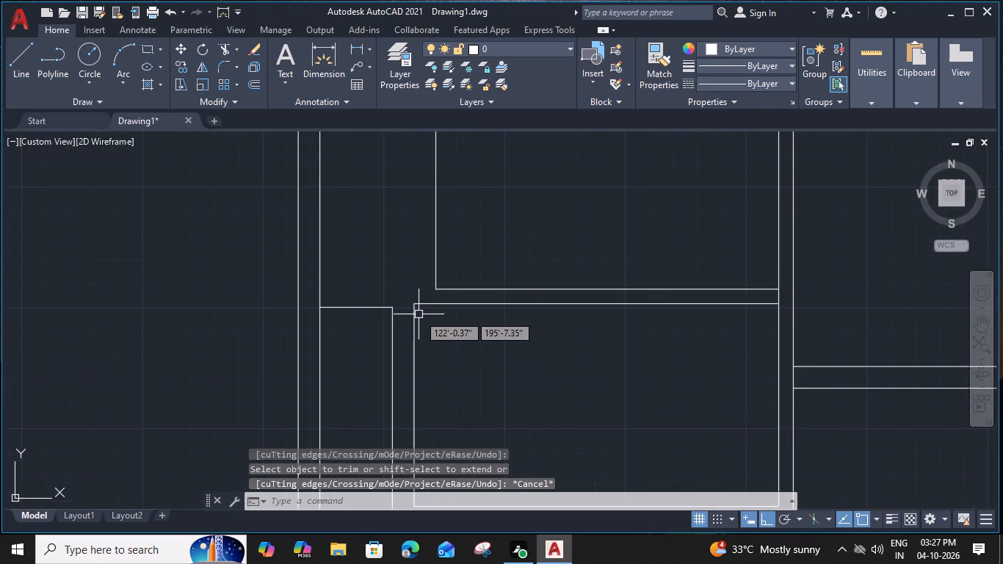
scroll(419, 314, up, 1)
text(EX)
key(space)
click(463, 275)
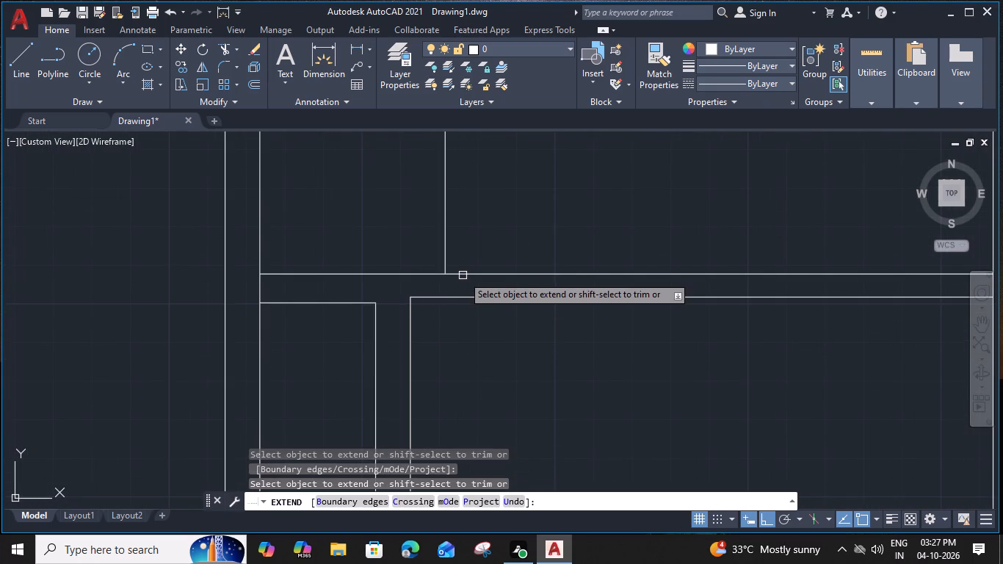
key(Escape)
Extend the lower room's left wall outer line up to the partition's upper line, and trim that partition line beyond the corner.
scroll(463, 275, down, 2)
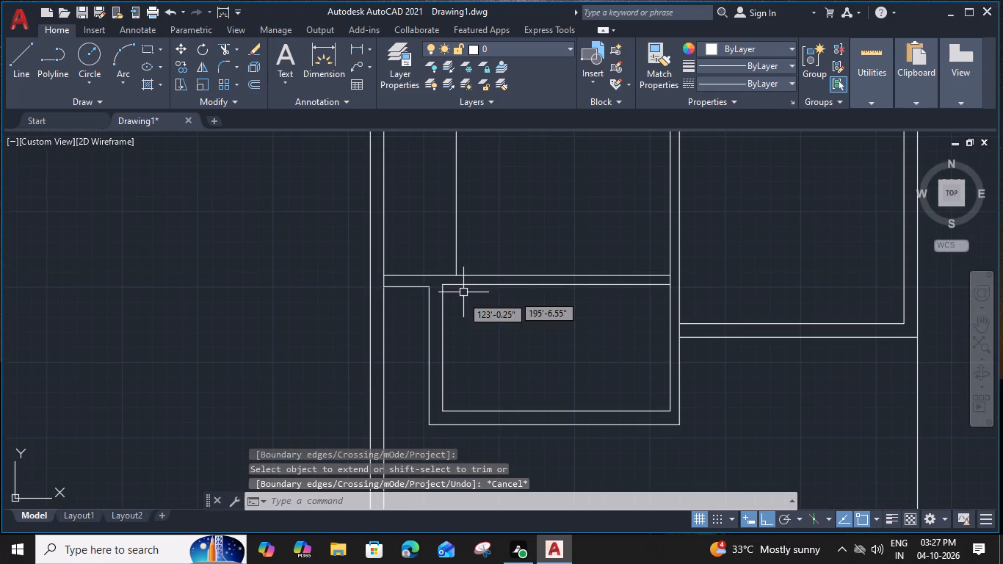
key(e)
text(X)
key(space)
click(427, 314)
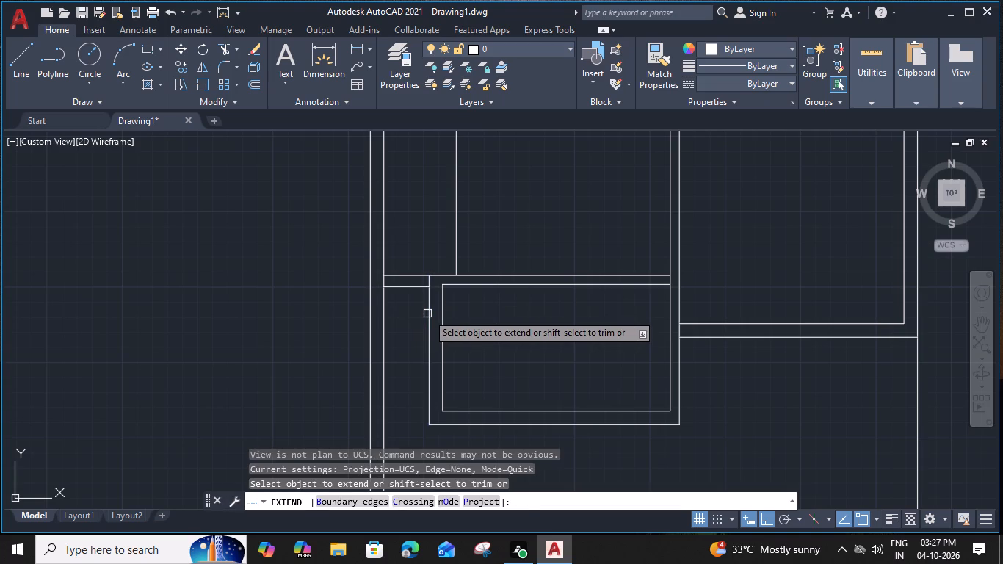
shift+click(416, 272)
key(Escape)
Offset the middle room's vertical left line 9" toward the room's interior.
middle_drag(496, 319, 442, 358)
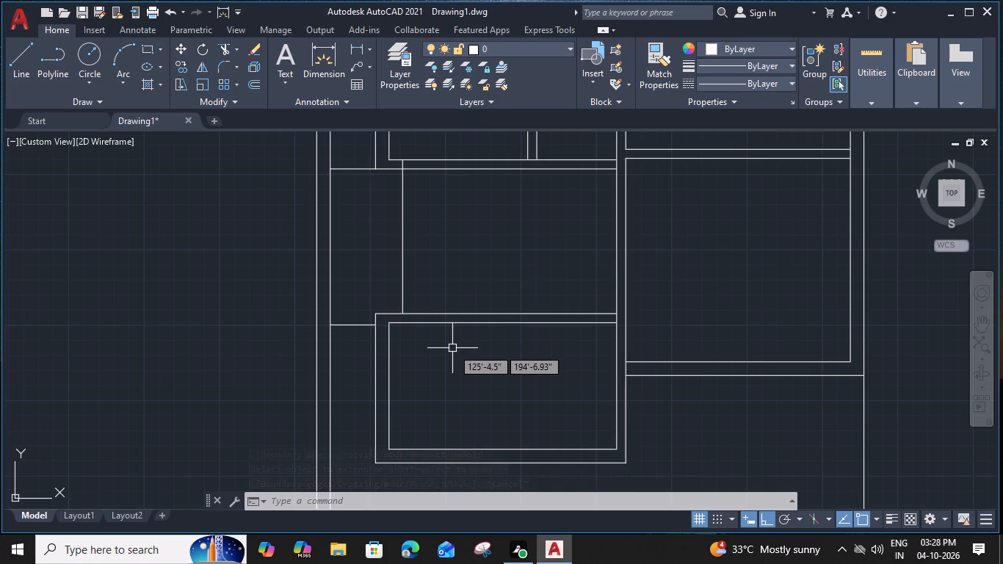
click(402, 241)
text(O)
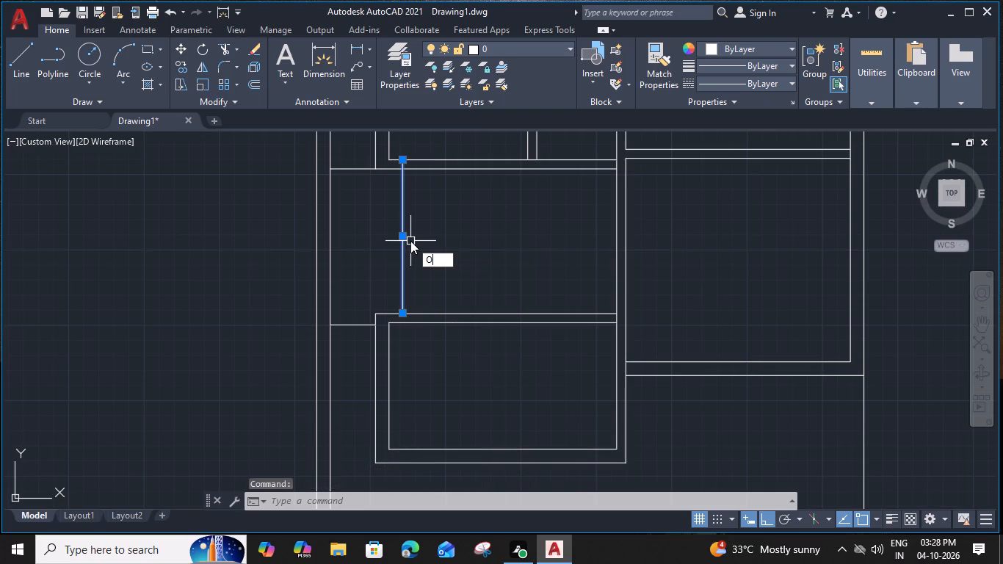
key(space)
key(9)
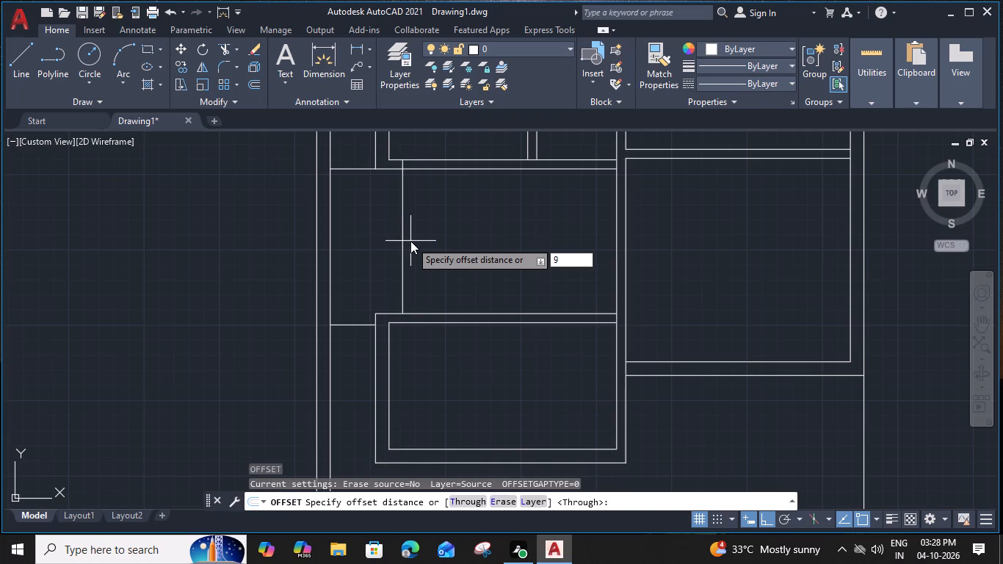
key(shift+quotedbl)
key(Return)
click(421, 230)
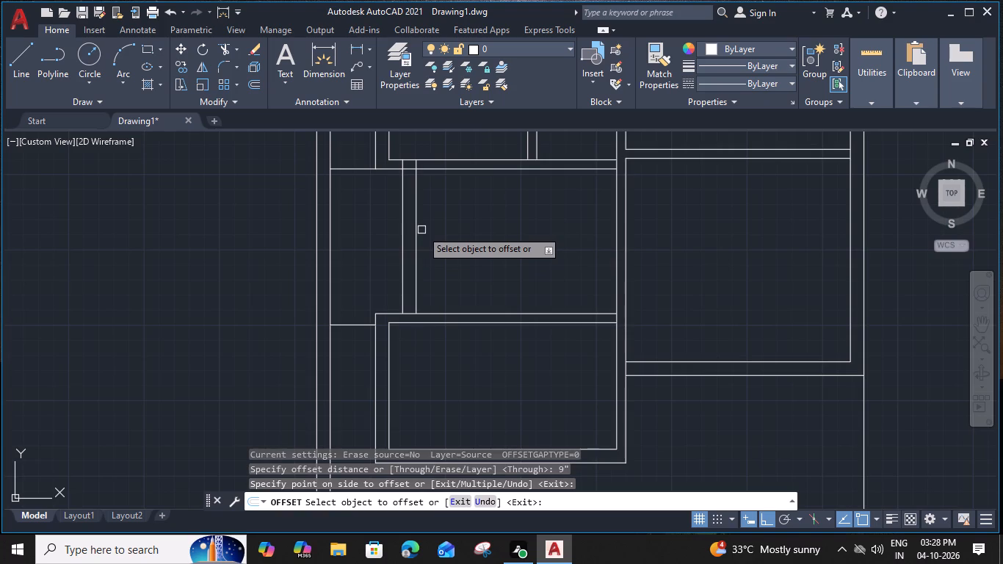
key(Escape)
Trim the new 9" wall's line stubs in the upper partition and the horizontal segments crossing the wall at both ends.
text(TR)
key(space)
scroll(412, 164, up, 1)
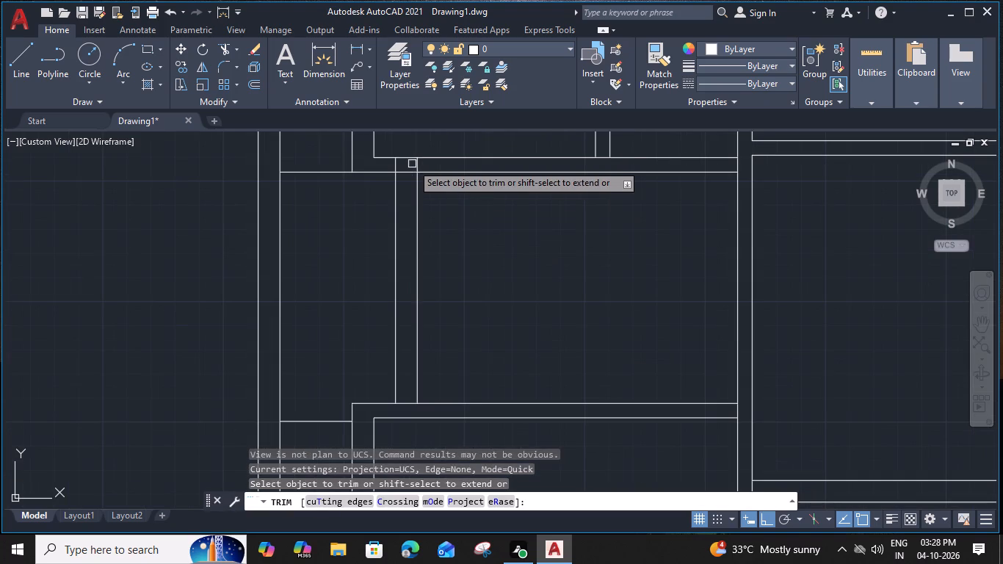
click(418, 164)
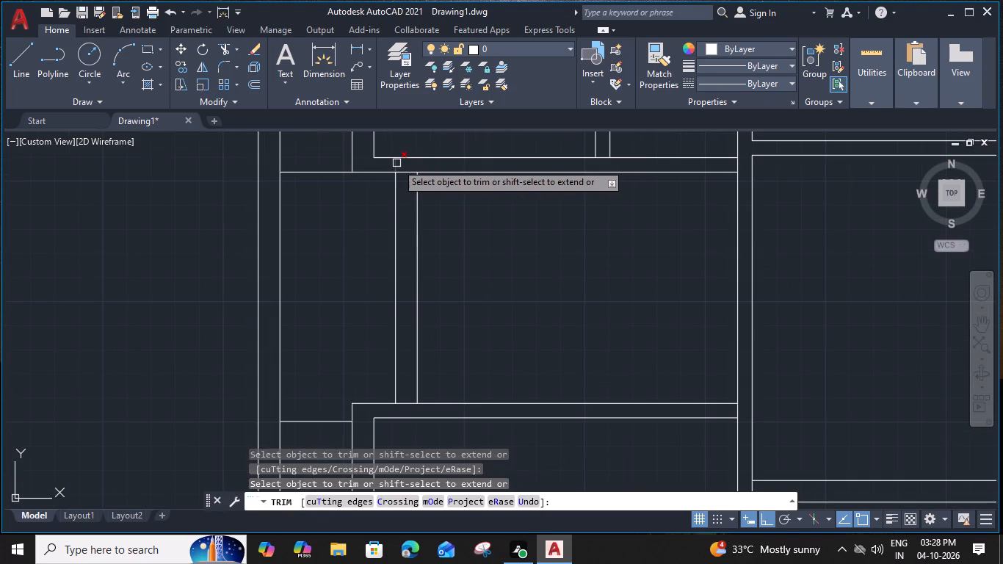
click(396, 163)
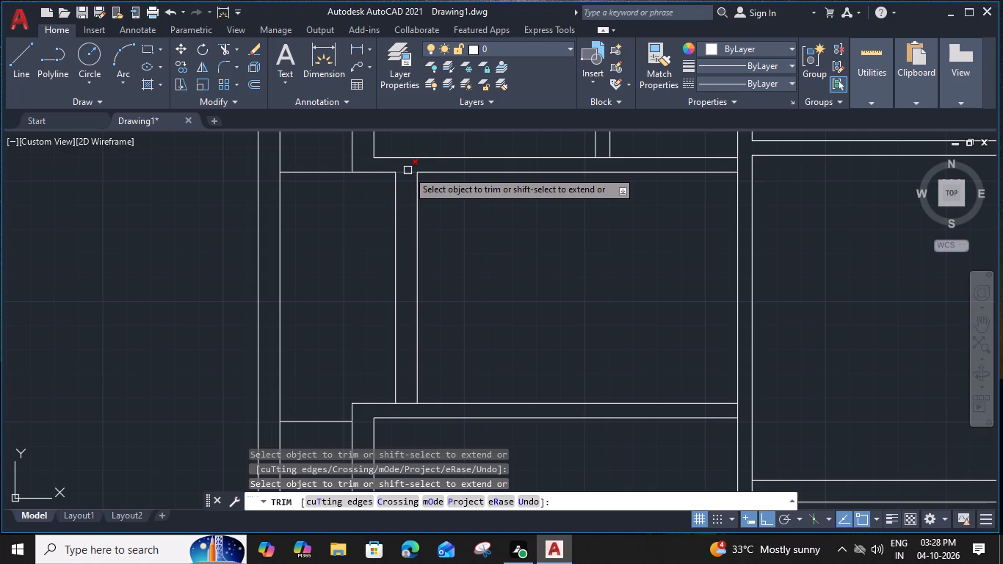
click(408, 172)
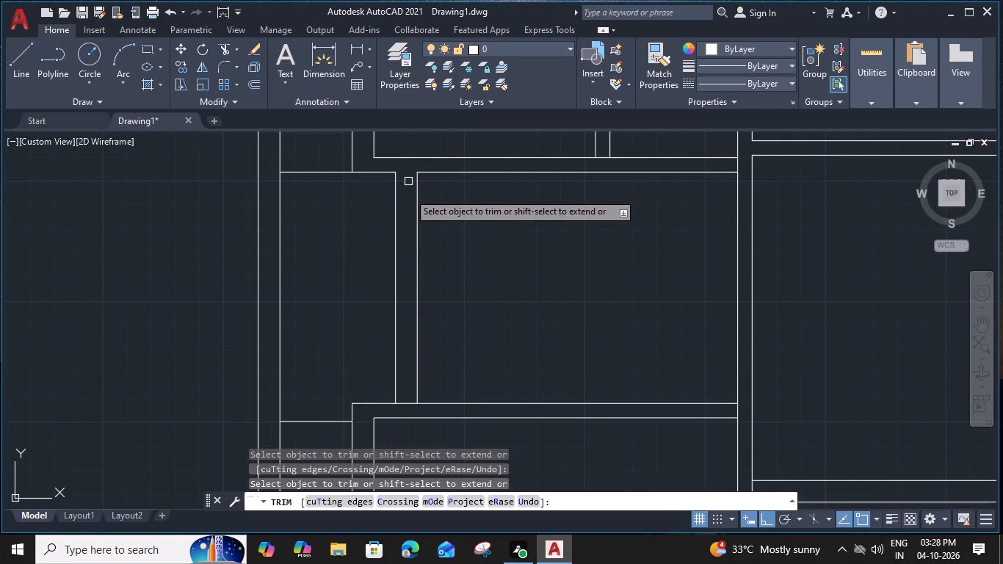
click(408, 402)
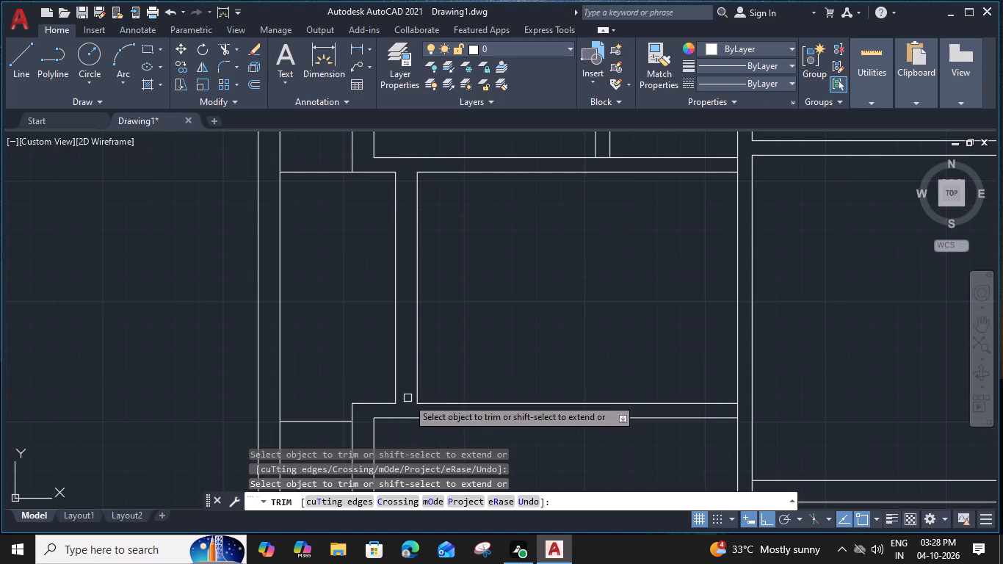
key(Escape)
scroll(482, 351, down, 1)
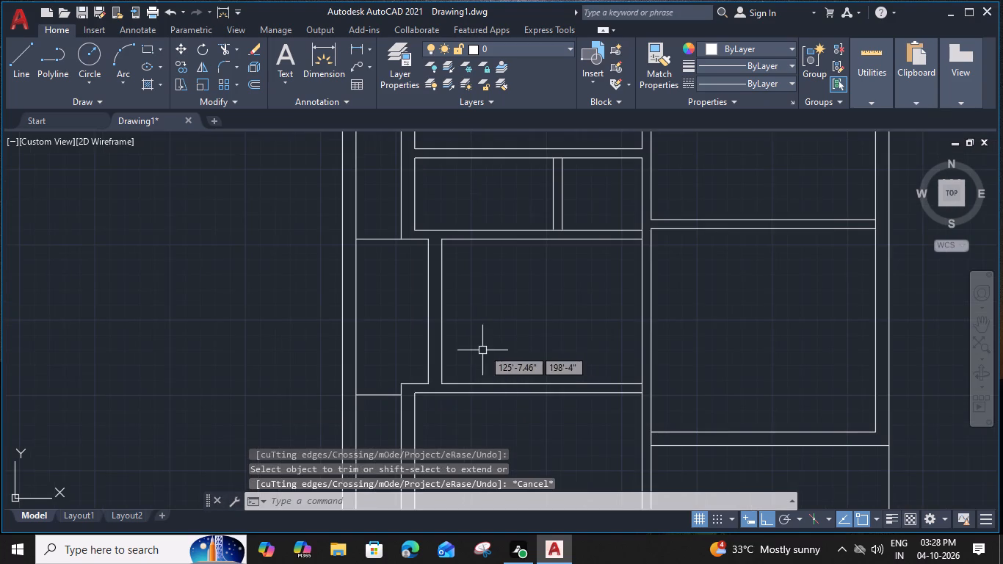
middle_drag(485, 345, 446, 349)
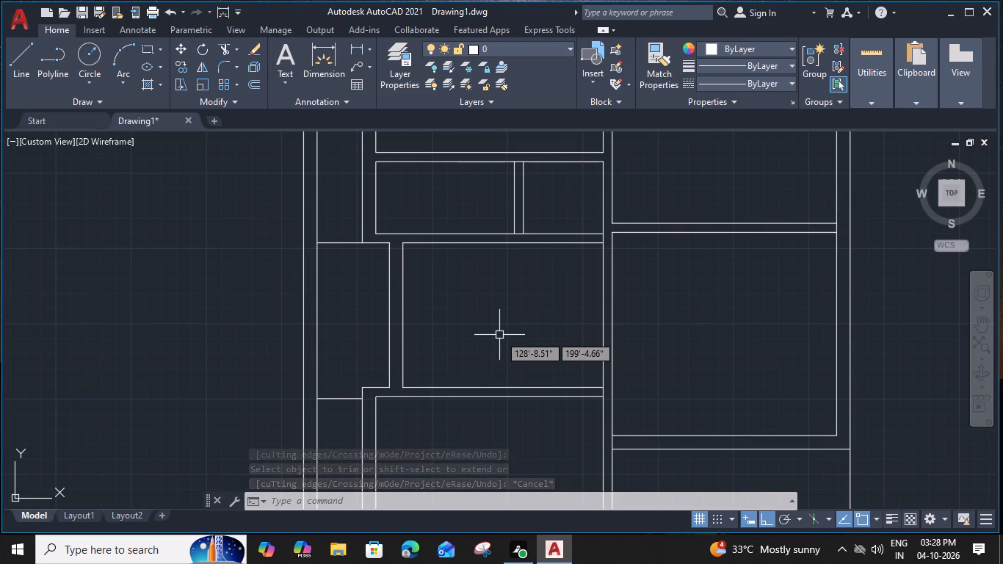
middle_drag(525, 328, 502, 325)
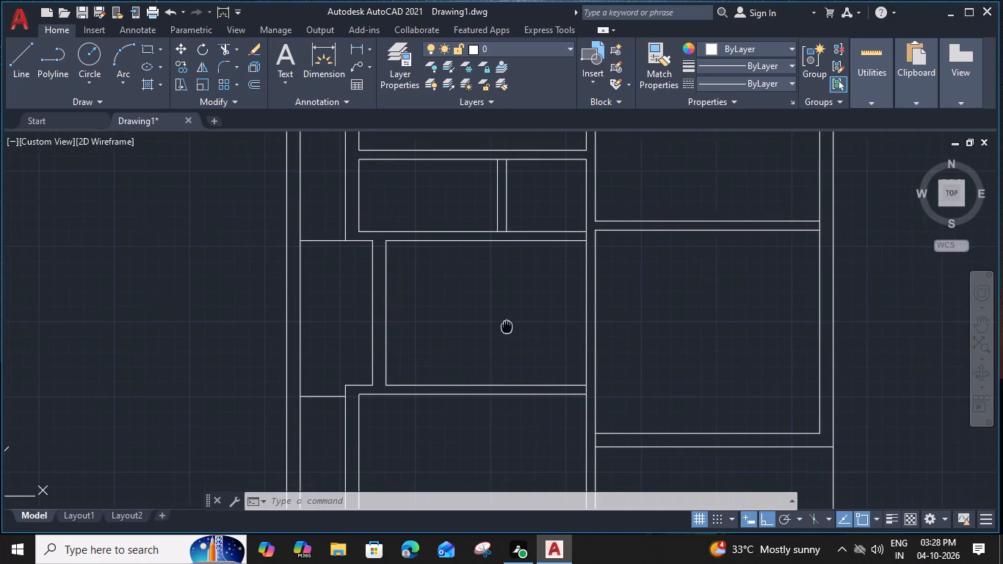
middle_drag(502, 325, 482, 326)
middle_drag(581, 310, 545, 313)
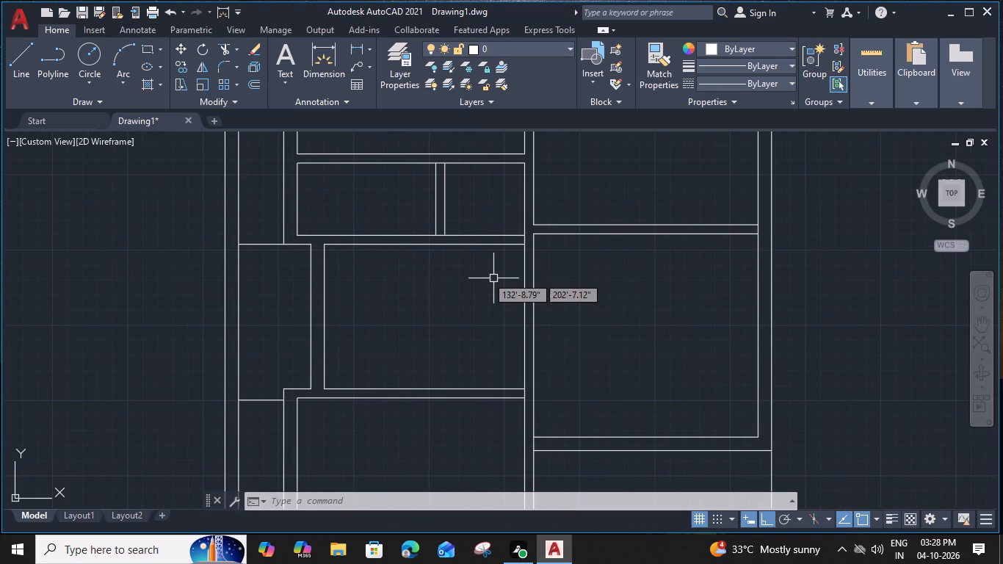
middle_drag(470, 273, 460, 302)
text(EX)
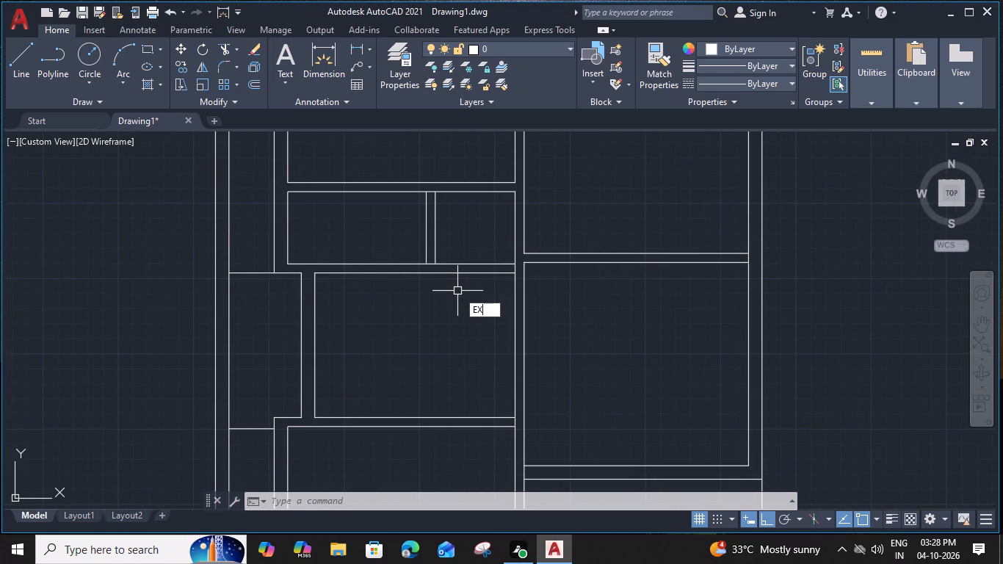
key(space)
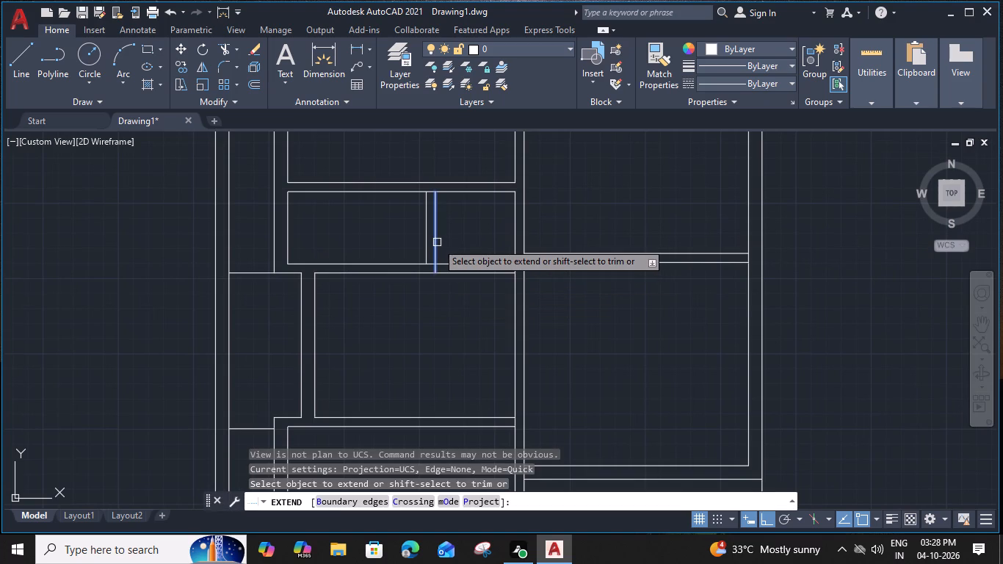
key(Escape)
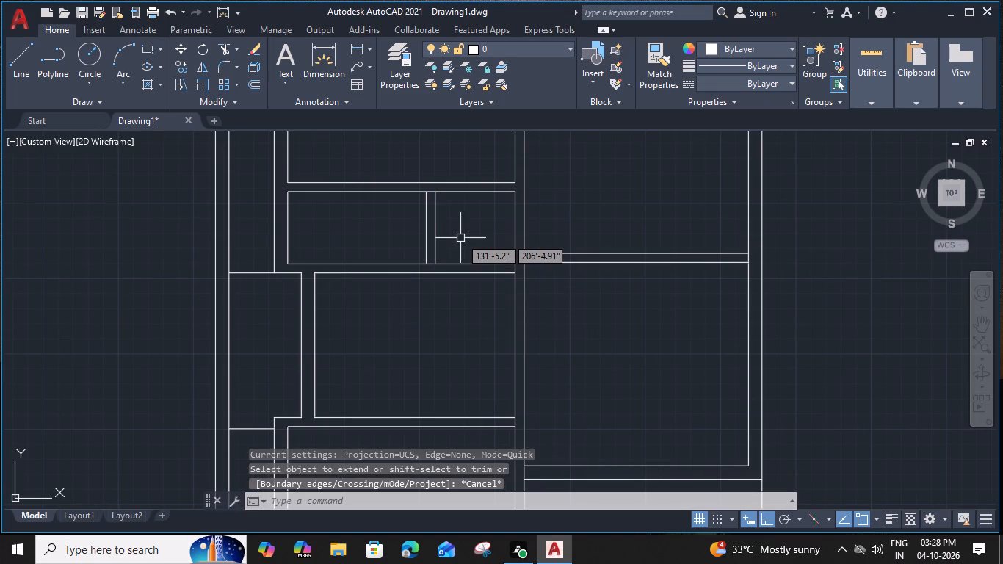
Extend the short vertical partition's right line down to the middle room's top line and trim both horizontal partition lines right of it.
text(EX)
key(space)
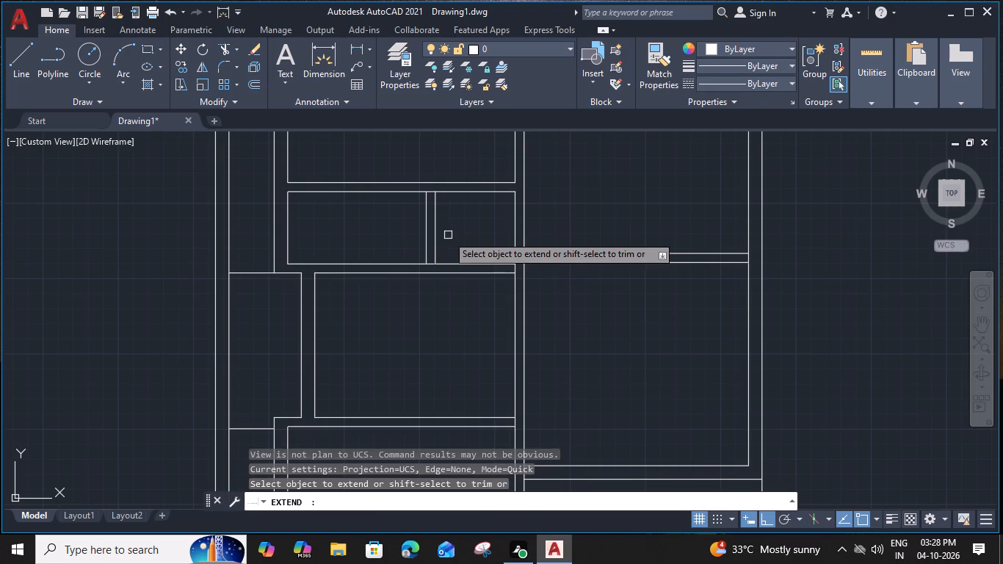
click(436, 234)
shift+click(475, 259)
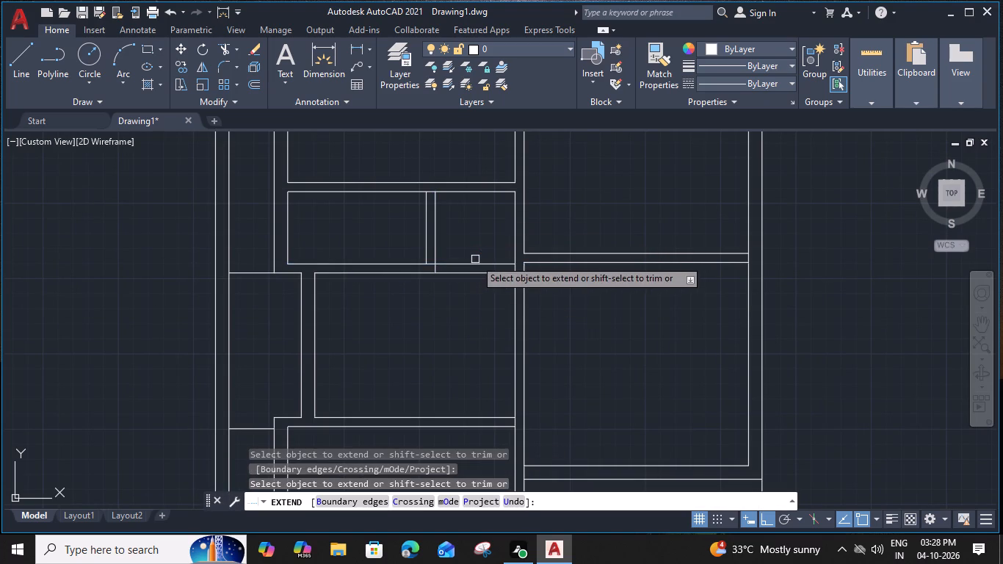
shift+click(475, 302)
Trim the leftover segments inside the short partition's top and bottom junctions and where the lower room's top partition meets the central wall.
middle_drag(474, 280, 457, 341)
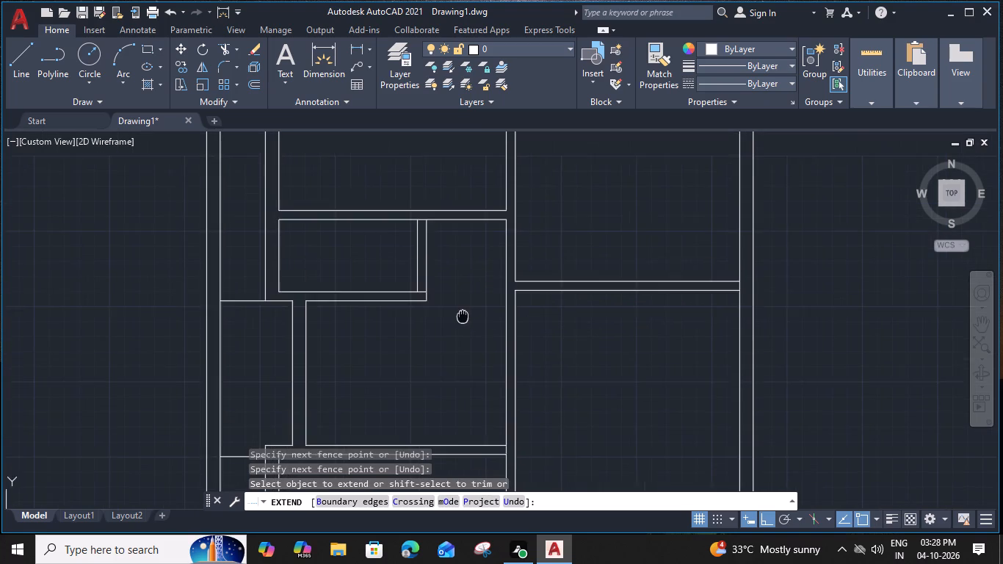
middle_drag(457, 341, 457, 341)
scroll(415, 244, up, 2)
shift+click(412, 272)
shift+click(411, 258)
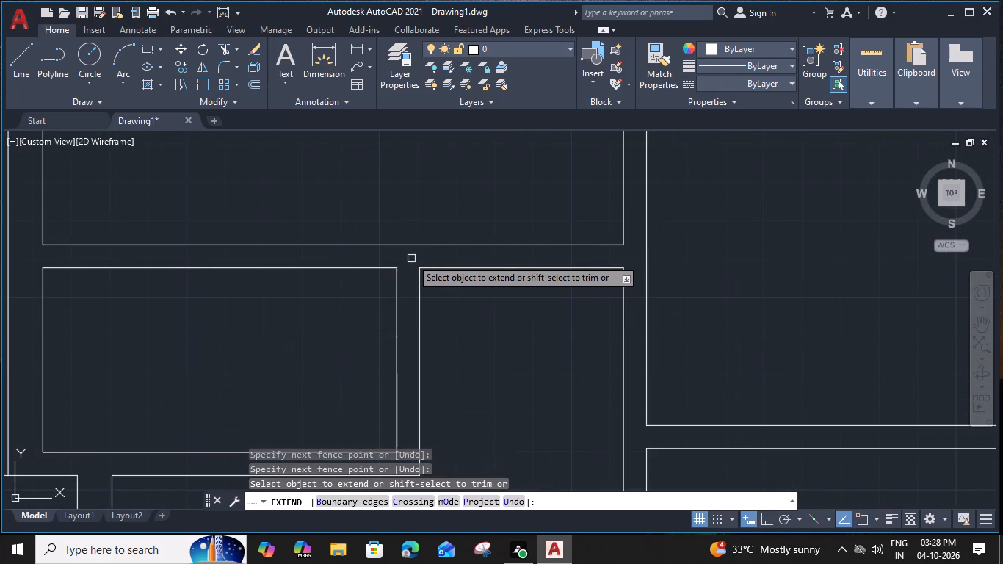
scroll(411, 258, down, 3)
middle_drag(448, 314, 452, 303)
scroll(414, 300, up, 2)
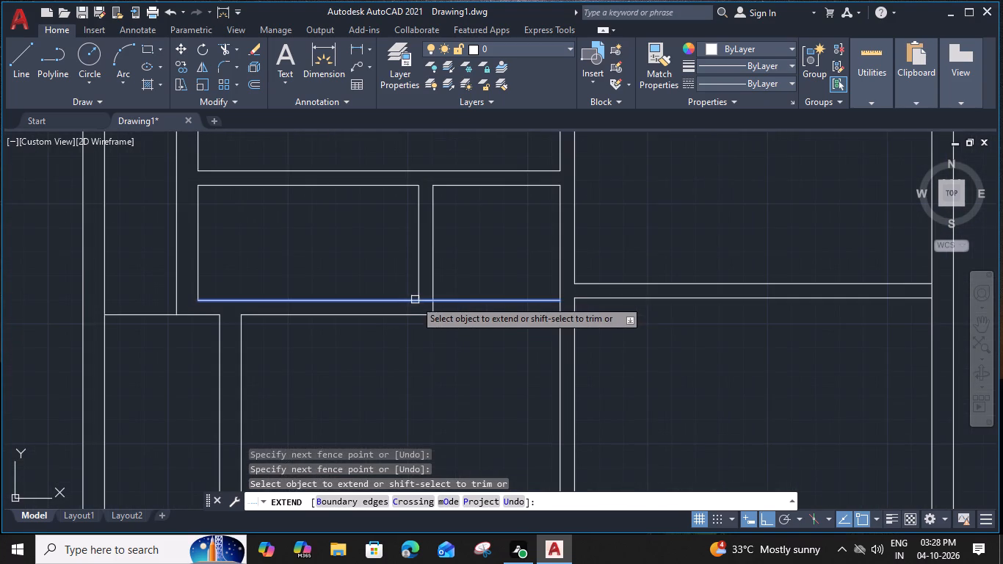
shift+click(425, 301)
scroll(438, 305, down, 2)
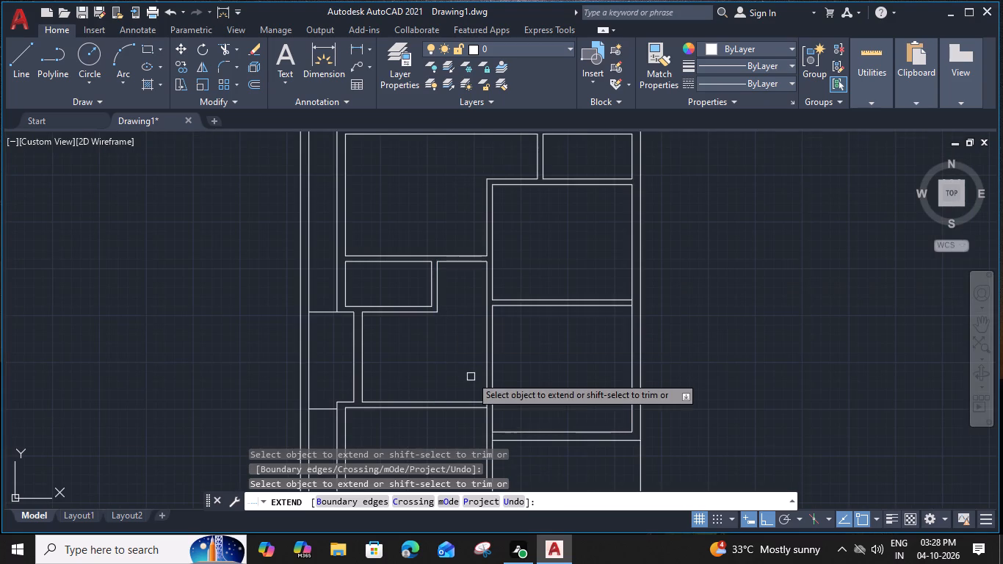
scroll(488, 420, up, 2)
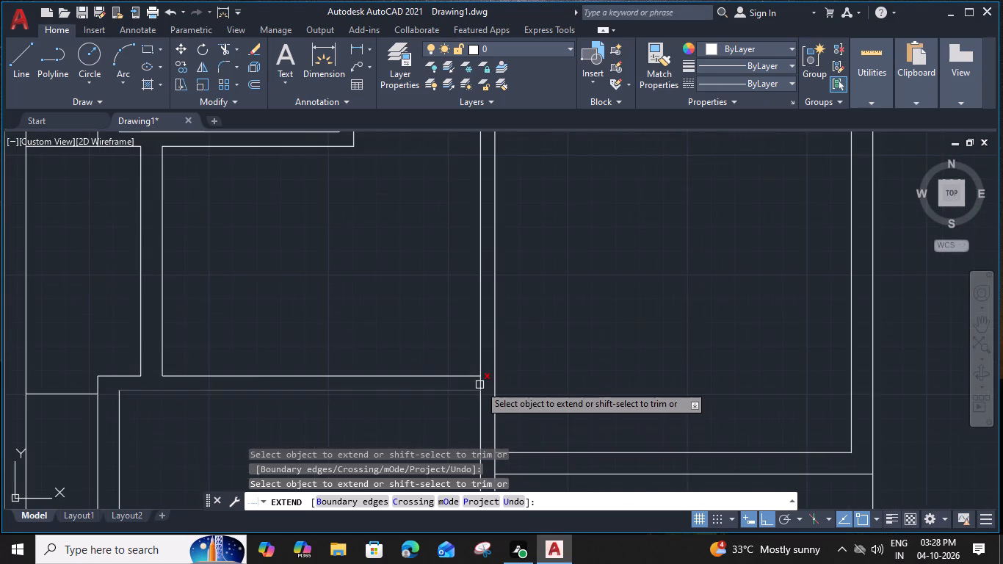
shift+click(480, 384)
scroll(480, 384, down, 3)
key(Escape)
Draw a short vertical line closing the gap in the central wall's left line at the upper-left room's bottom partition.
middle_drag(519, 350, 517, 409)
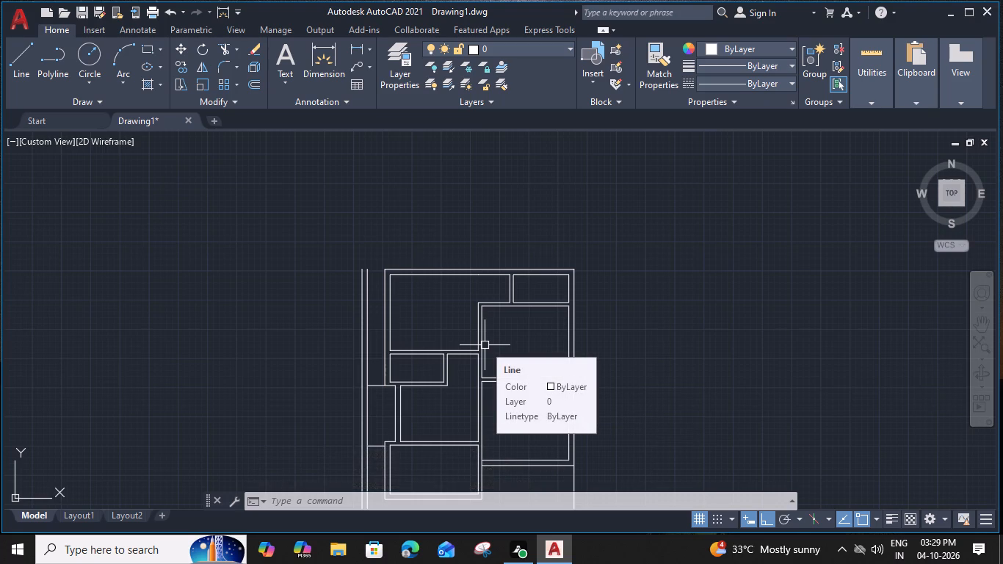
middle_drag(484, 344, 519, 455)
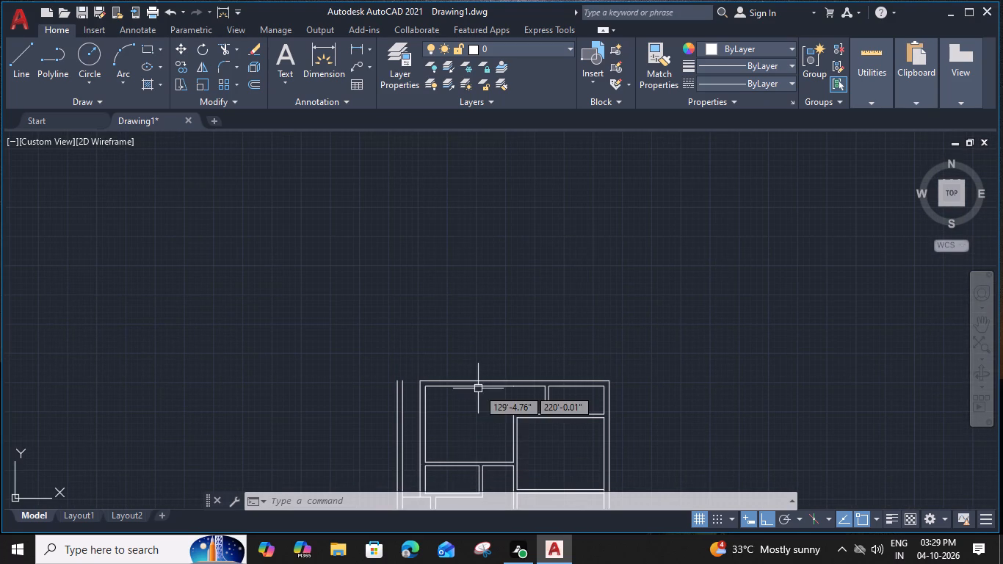
middle_drag(478, 407, 472, 249)
scroll(495, 244, up, 1)
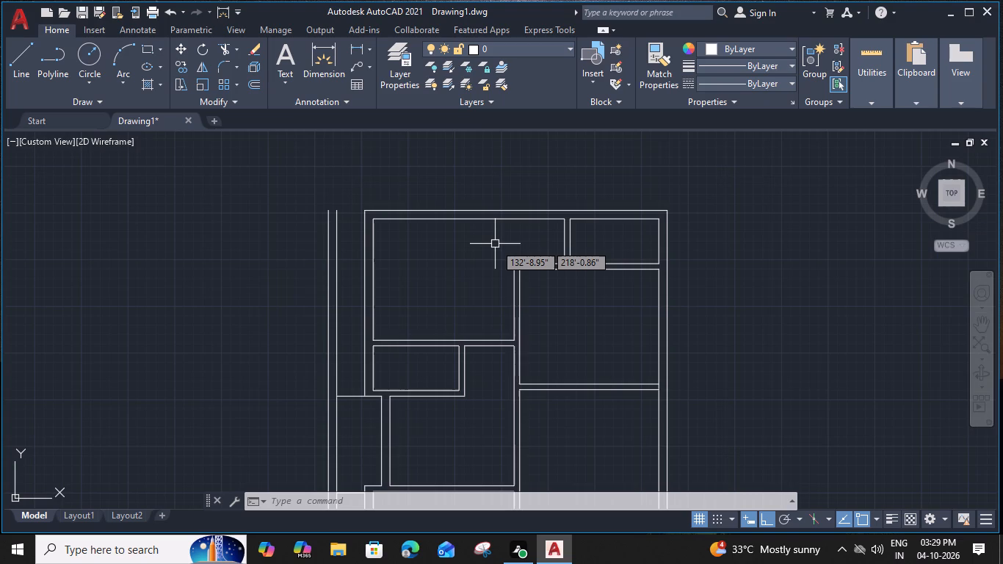
text(L)
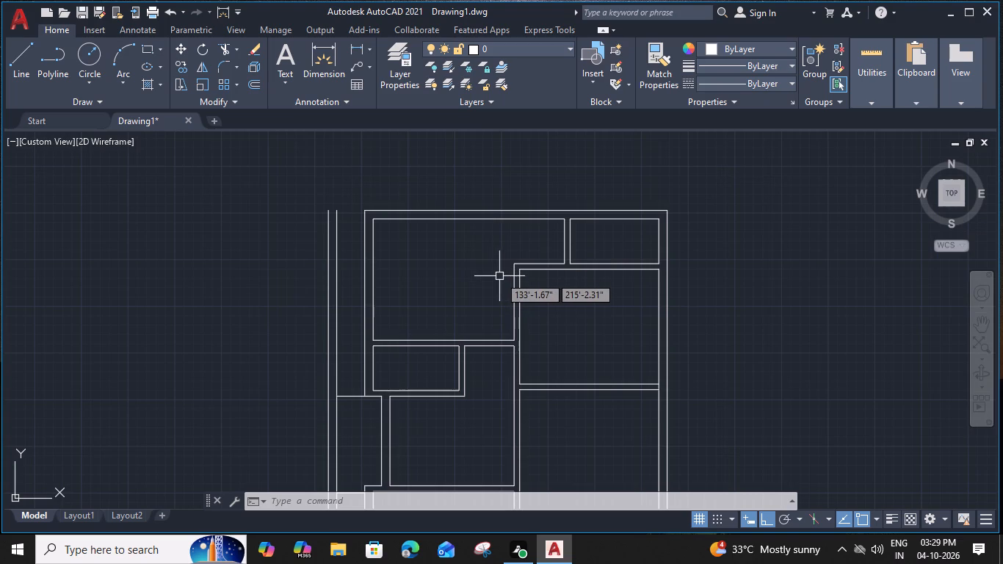
key(space)
scroll(499, 325, up, 3)
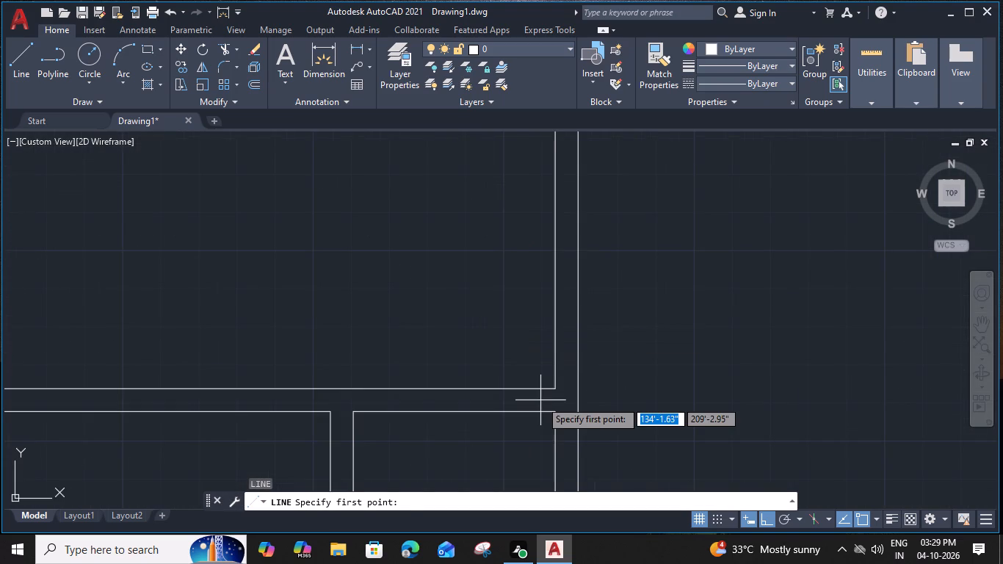
click(555, 408)
click(554, 387)
key(Escape)
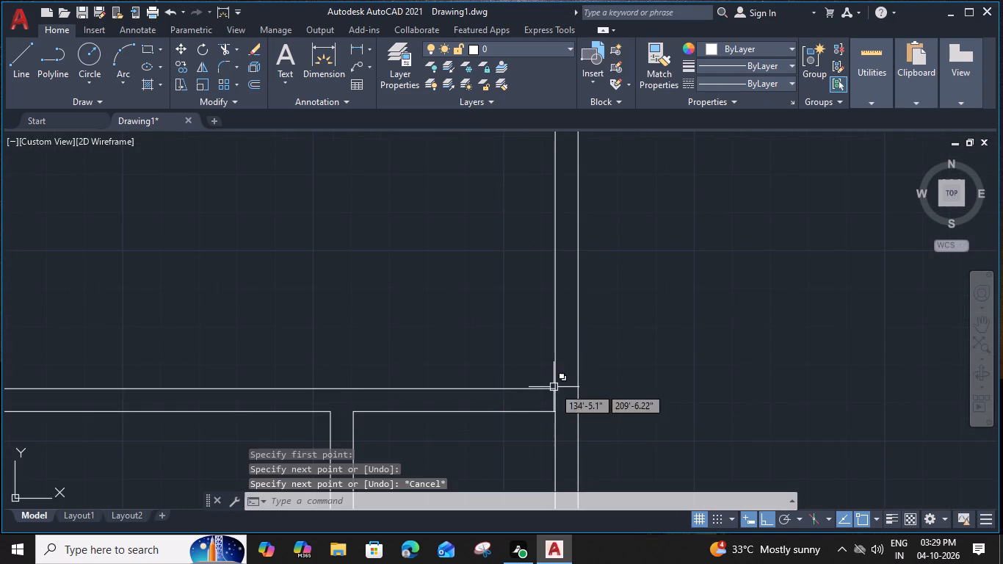
Draw a short horizontal line joining the top ends of the short vertical partition's two lines.
middle_drag(506, 405, 565, 326)
key(space)
key(space)
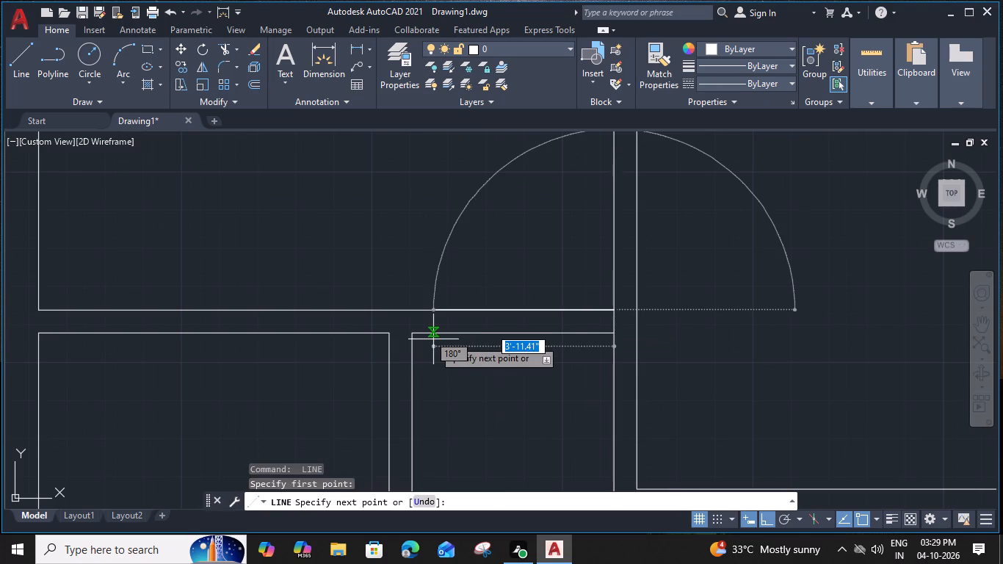
key(space)
key(space)
click(410, 336)
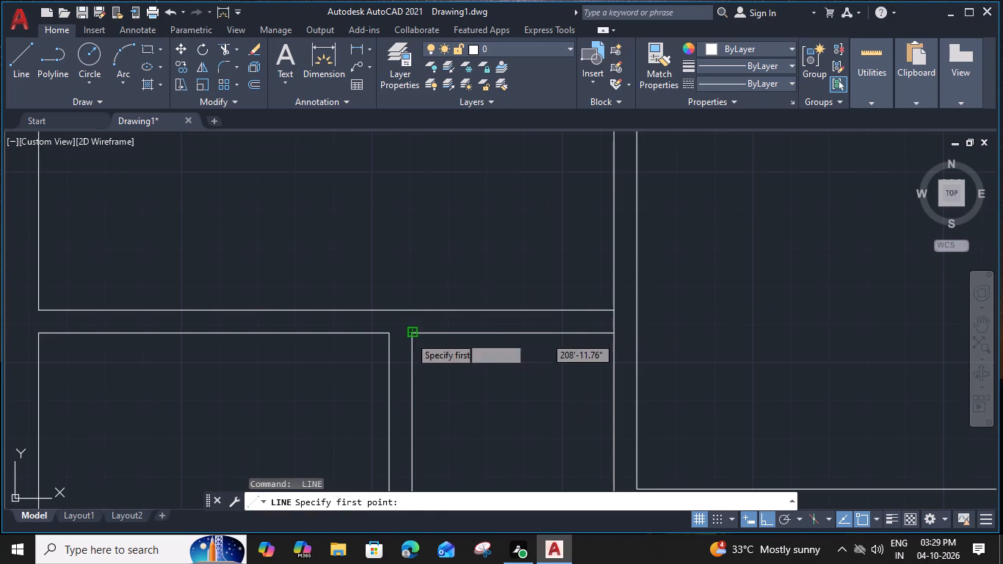
click(394, 334)
key(space)
Draw a short horizontal line across the central wall, from the upper line of the right rooms' dividing partition to the wall's left line.
scroll(485, 369, down, 1)
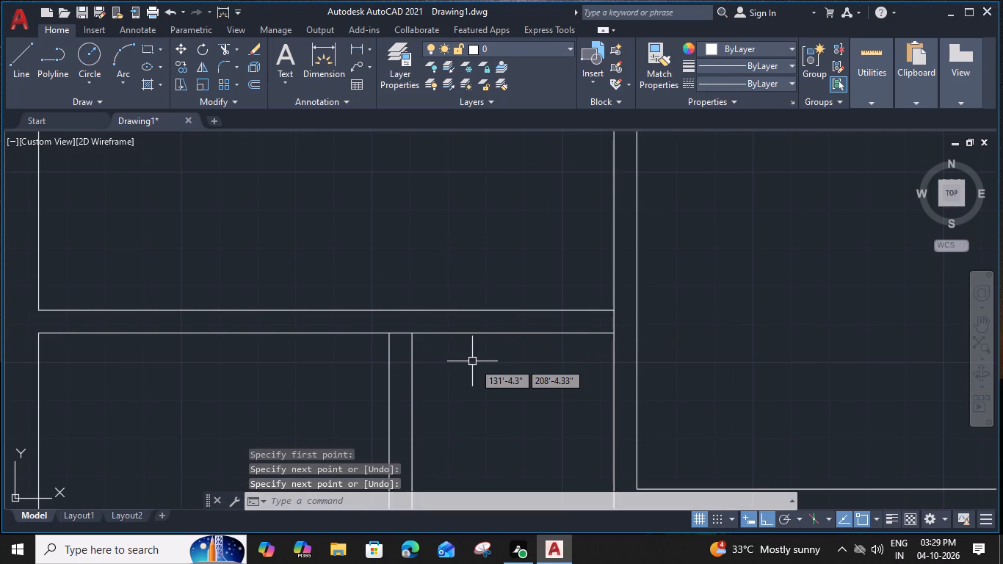
middle_drag(490, 361, 487, 296)
key(space)
click(579, 380)
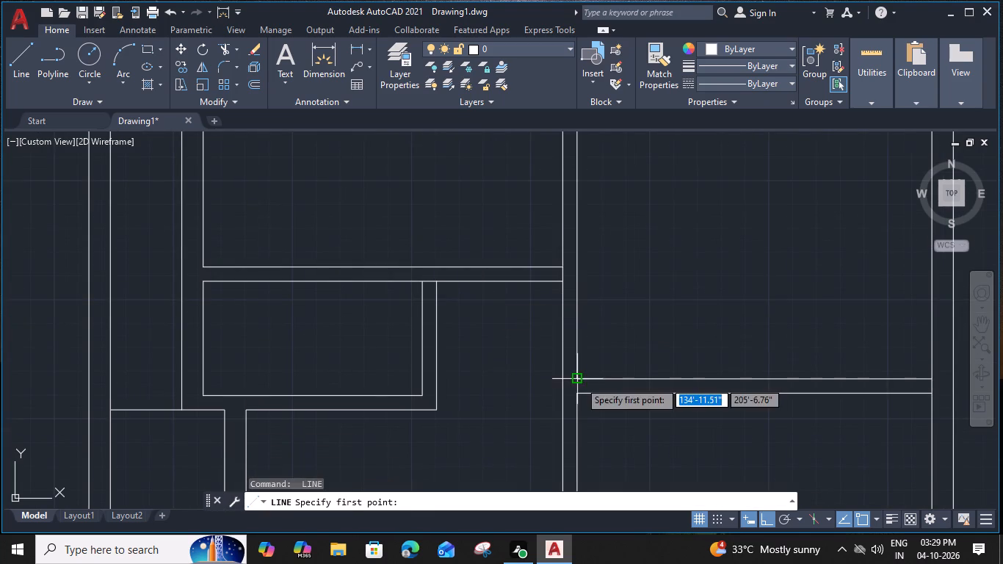
click(559, 382)
key(space)
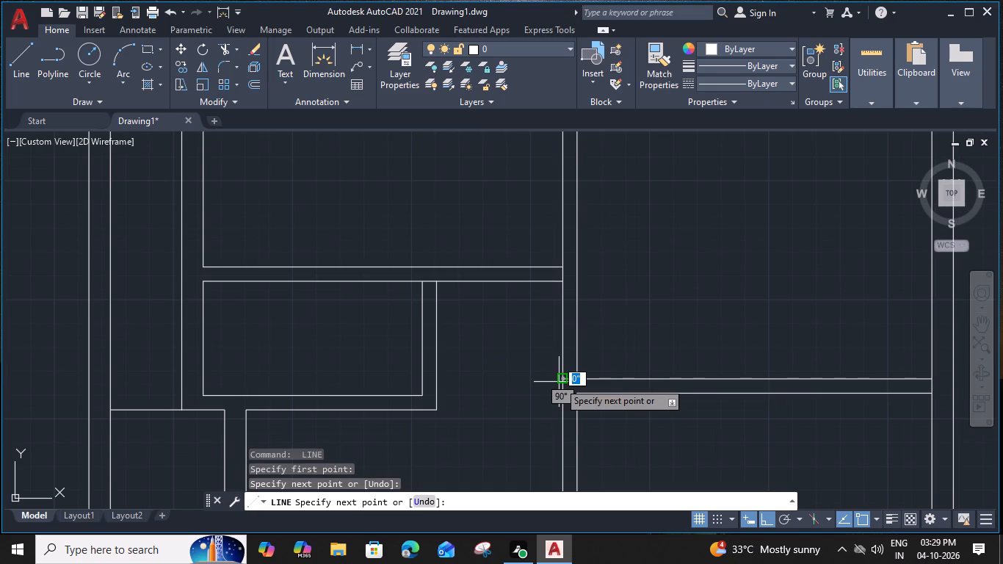
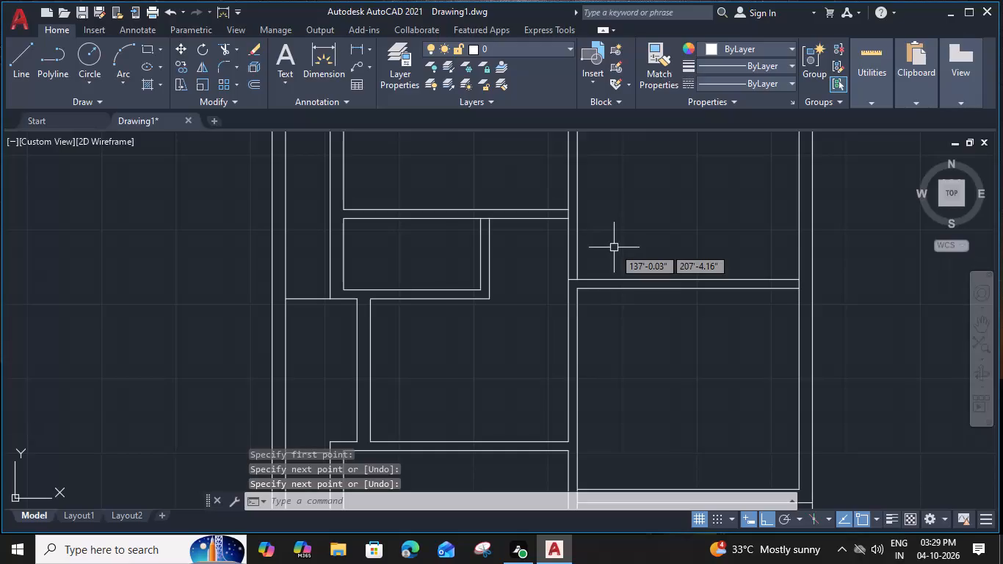
Draw a short horizontal line joining the bottom ends of the 9" vertical wall's two lines above the lower room's top partition.
middle_drag(469, 363, 556, 268)
middle_drag(577, 380, 586, 388)
scroll(454, 355, up, 2)
key(space)
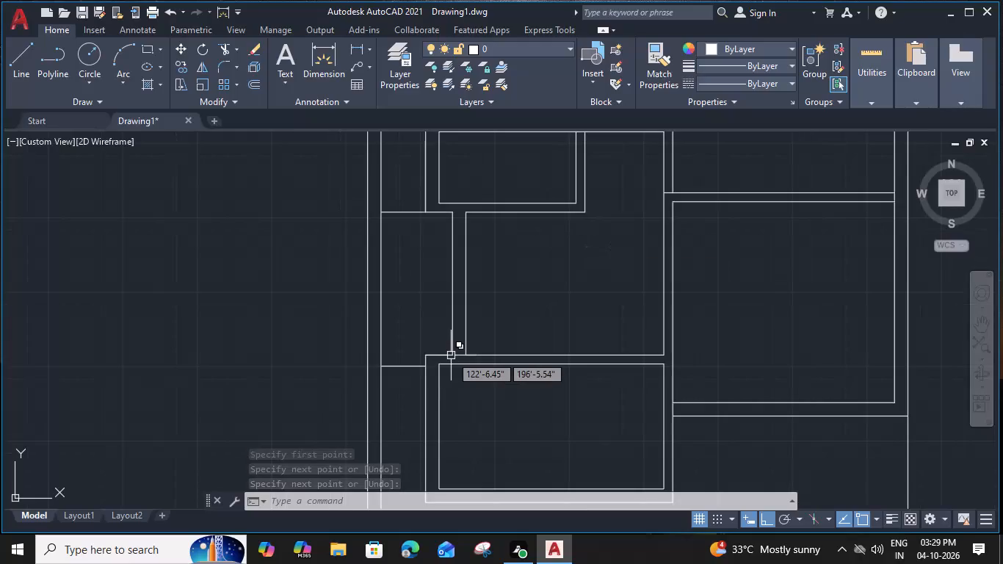
click(448, 358)
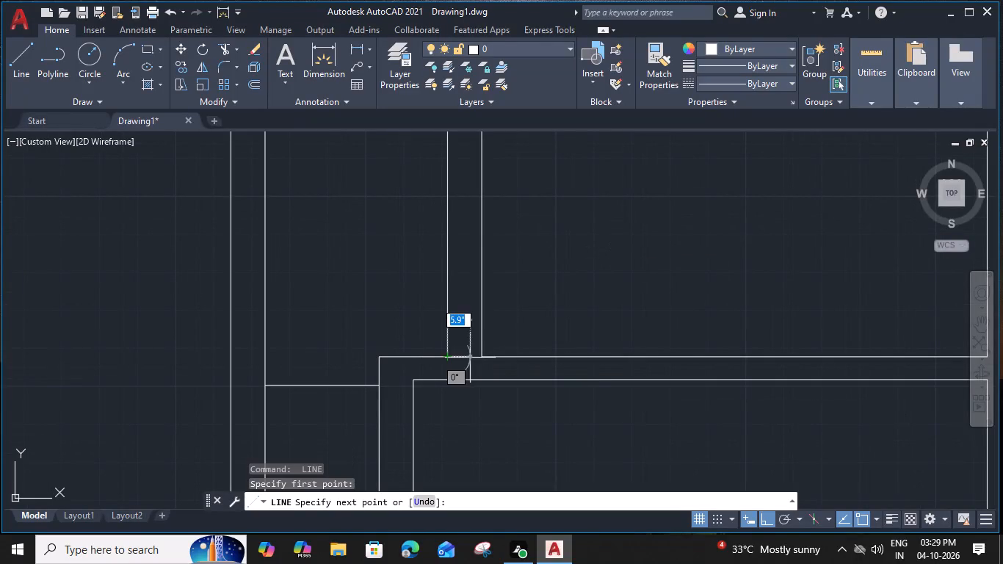
click(479, 358)
key(space)
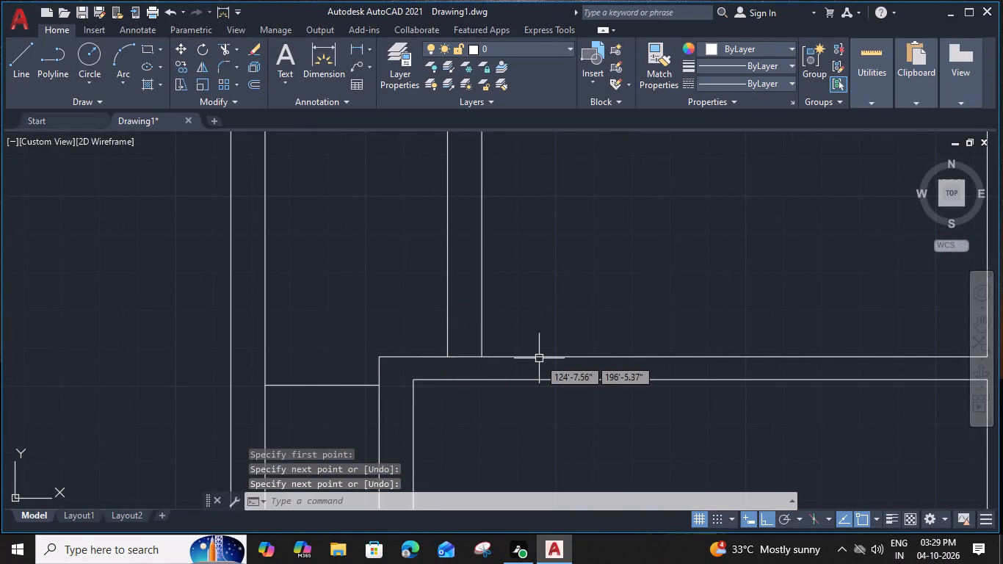
Draw a short vertical line from the 9" wall's right line down across the lower room's top partition.
middle_drag(570, 304, 533, 378)
scroll(534, 370, down, 1)
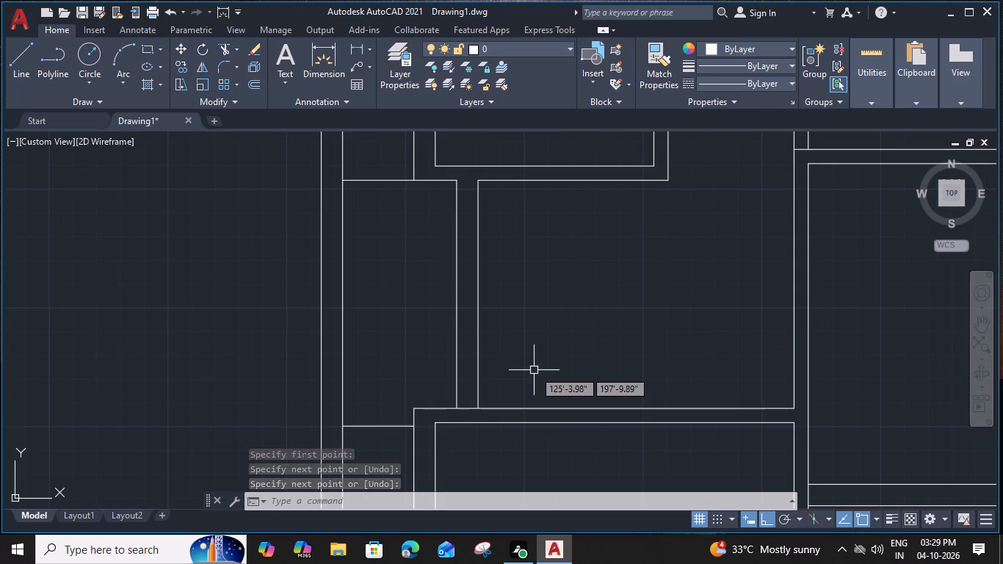
scroll(490, 417, up, 2)
key(space)
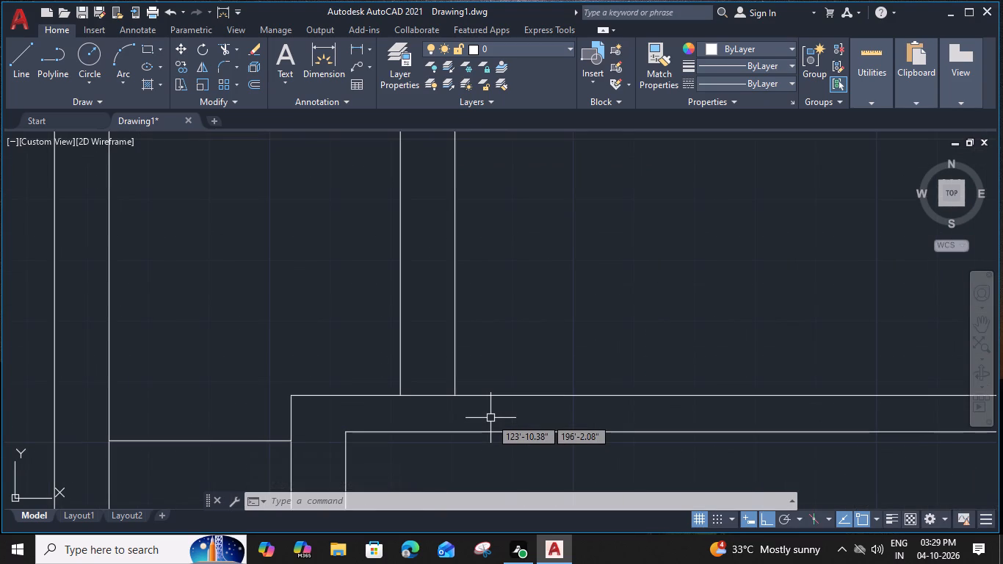
click(455, 397)
click(456, 433)
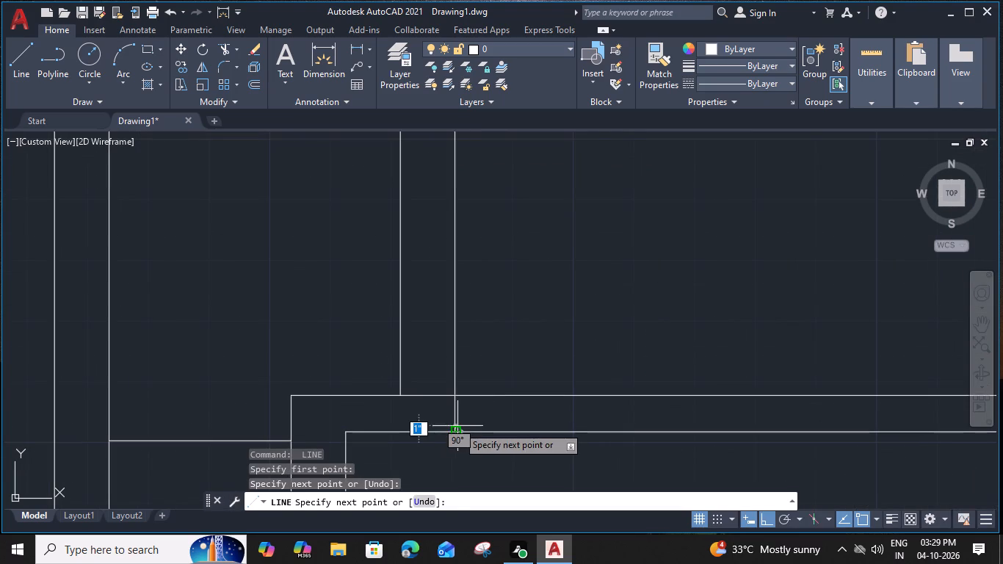
key(space)
Draw a short vertical line closing the right end of the lower room's top partition at the central wall.
scroll(496, 404, down, 2)
middle_drag(652, 359, 515, 397)
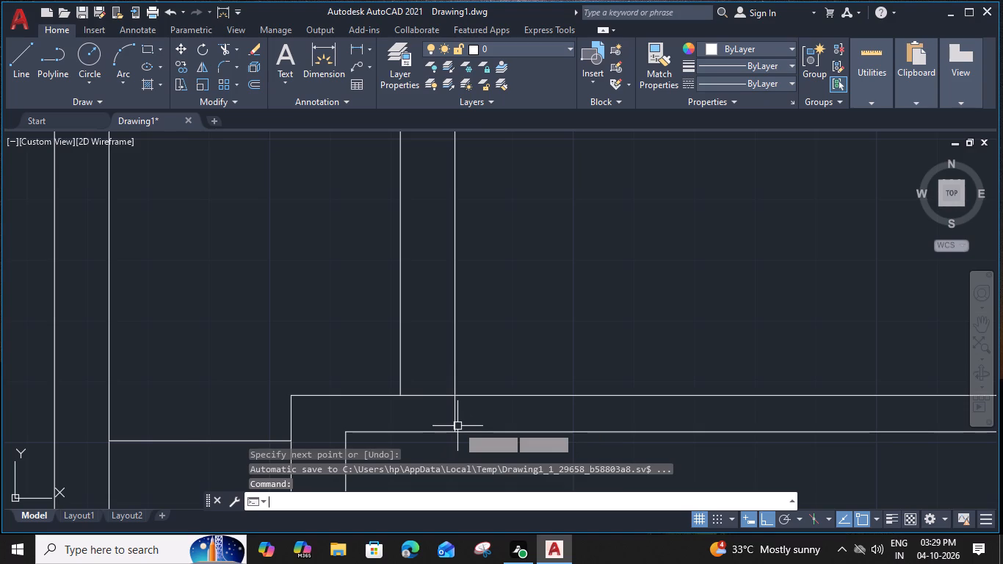
middle_drag(515, 397, 391, 336)
key(space)
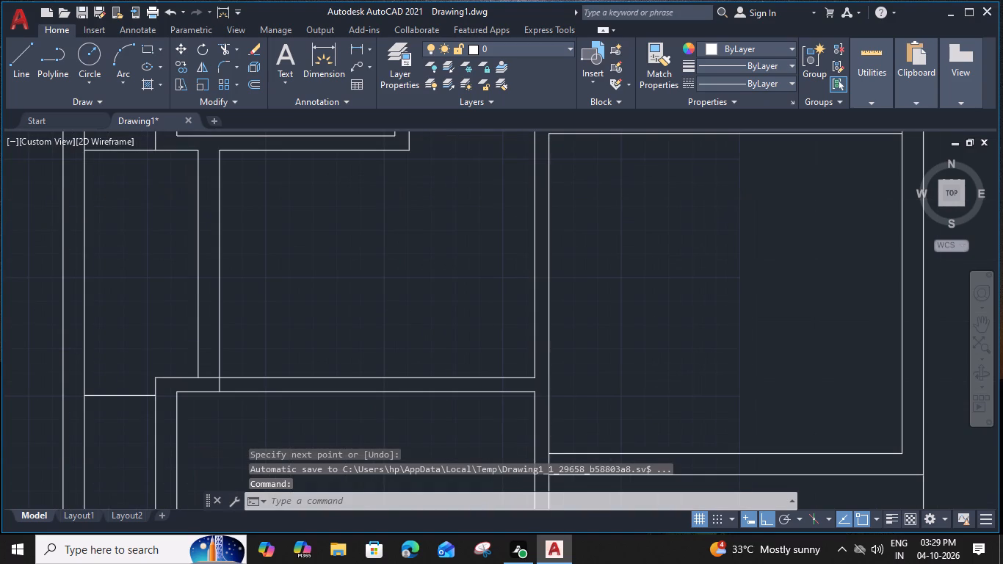
click(534, 394)
click(531, 377)
key(space)
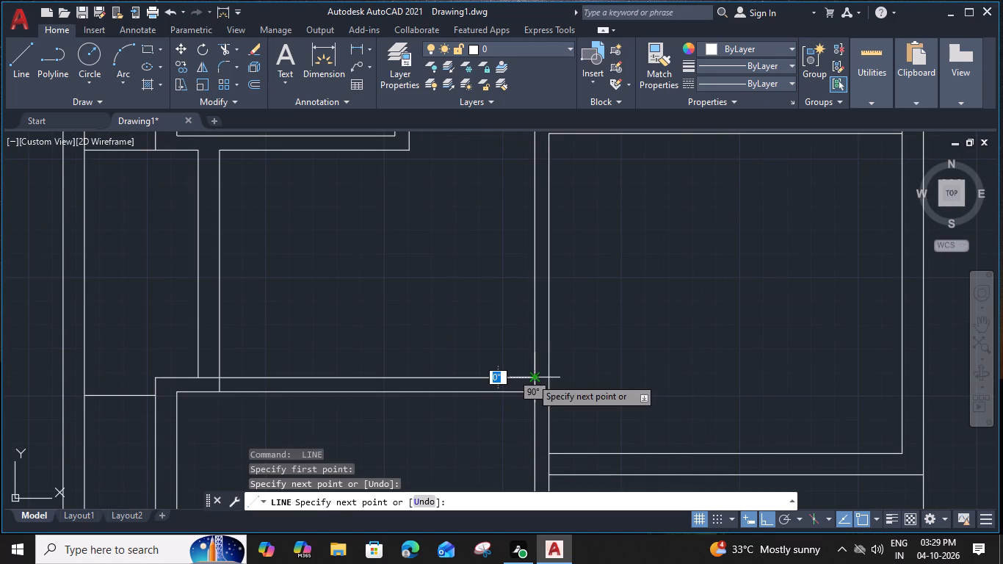
Draw a short vertical line across the lower-right room's bottom wall, continuing the room's right inner wall line.
middle_drag(746, 402, 558, 357)
key(space)
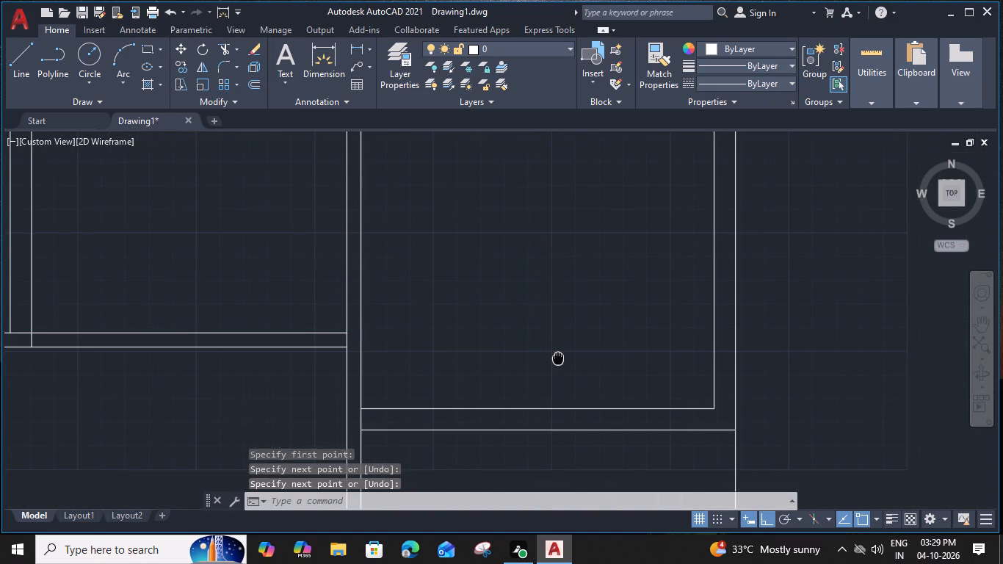
click(714, 411)
click(714, 430)
key(space)
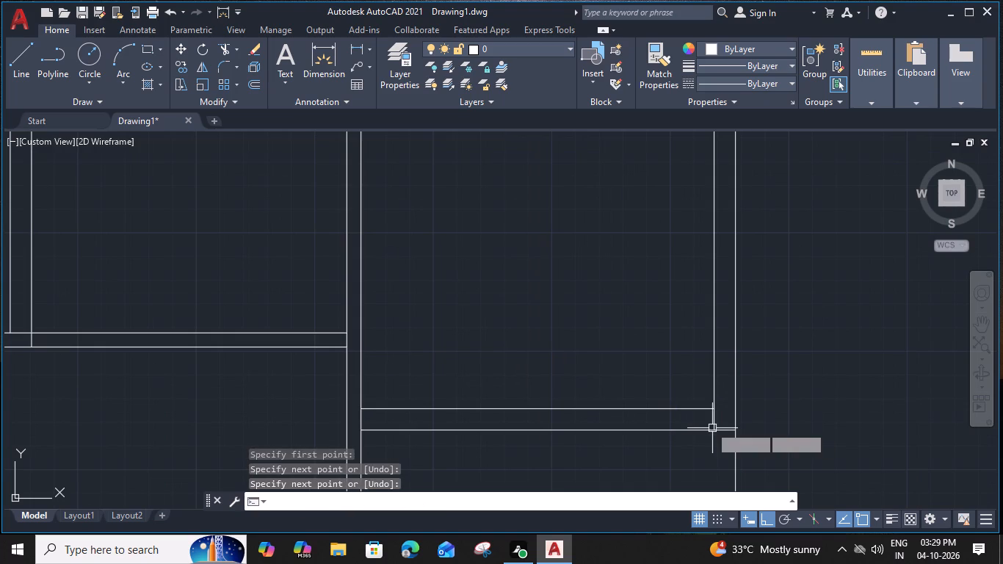
Draw a short horizontal line across the central wall, continuing the lower line of the right rooms' dividing partition.
middle_drag(446, 362, 565, 545)
key(space)
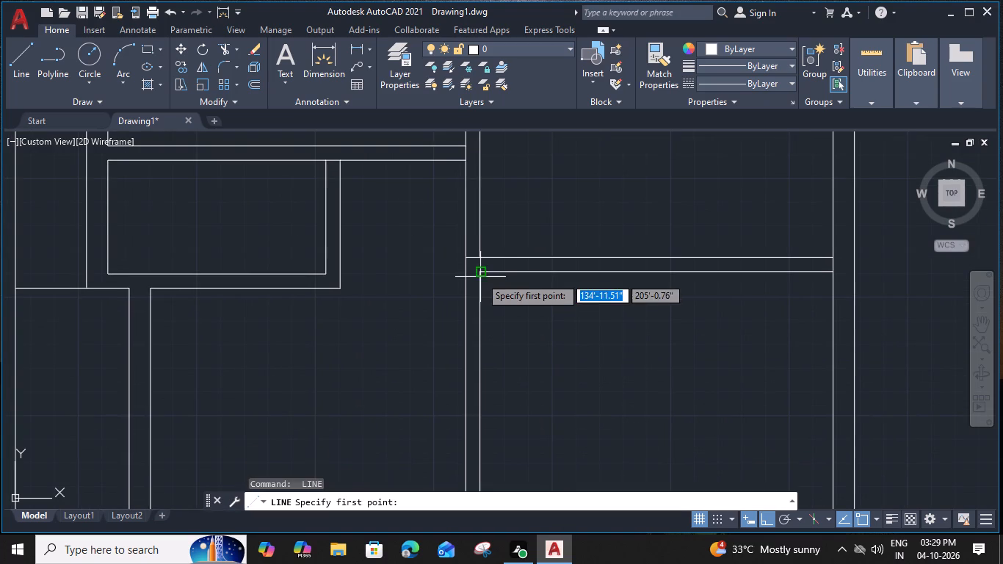
click(482, 272)
click(462, 272)
key(space)
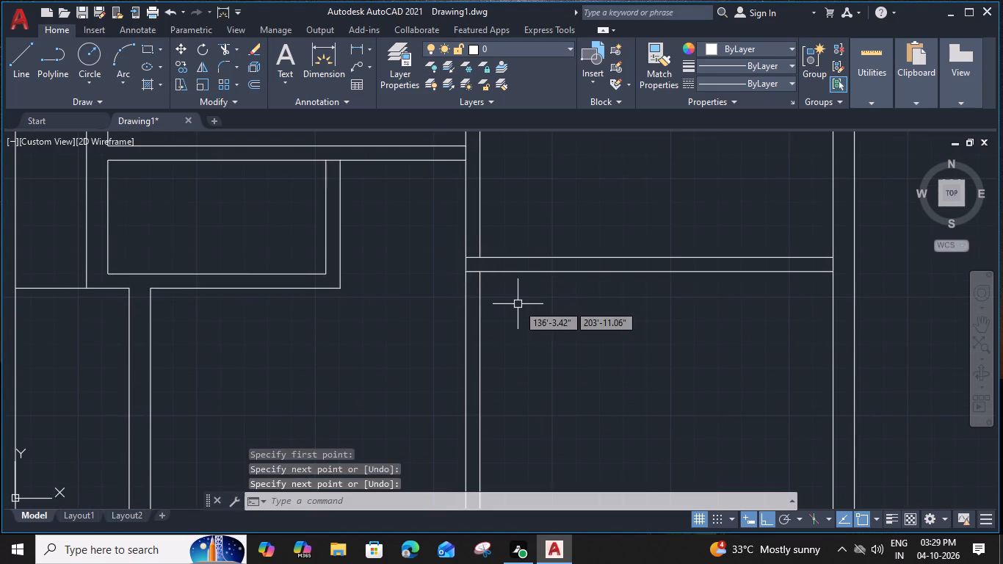
Draw a short horizontal line joining the bottom ends of the short partition between the two top rooms.
scroll(518, 304, down, 2)
middle_drag(569, 264, 554, 430)
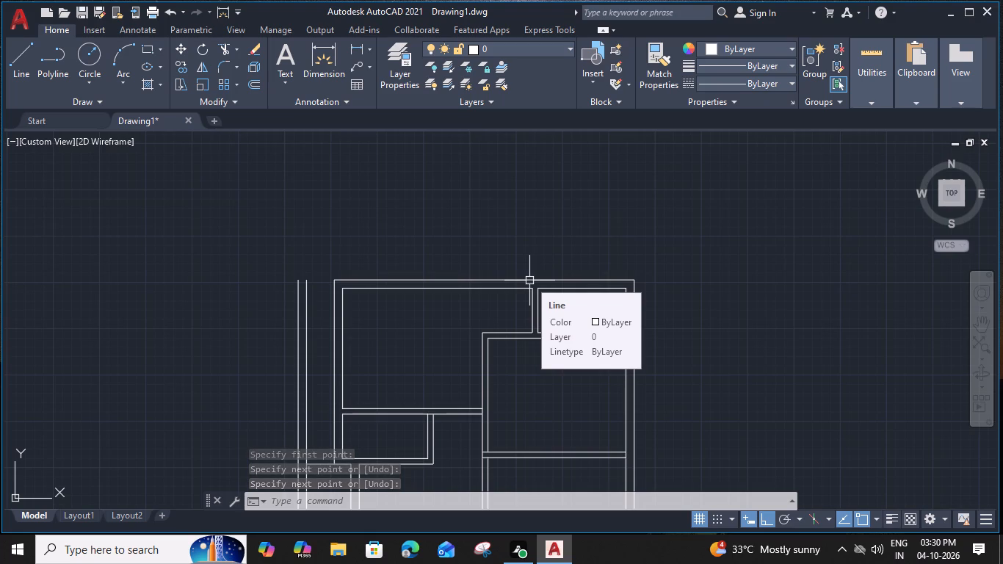
scroll(539, 338, up, 2)
key(space)
click(526, 330)
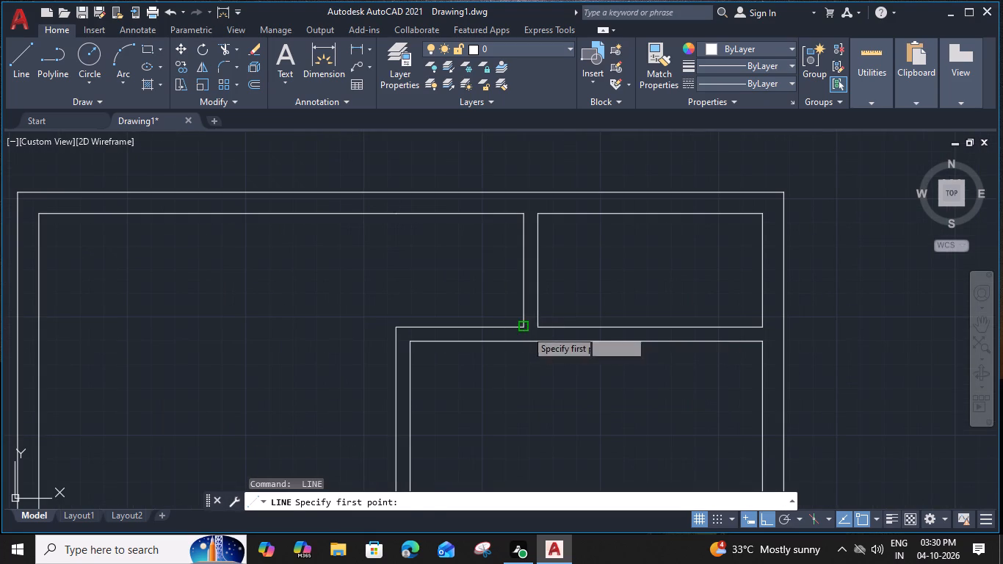
click(544, 330)
key(Escape)
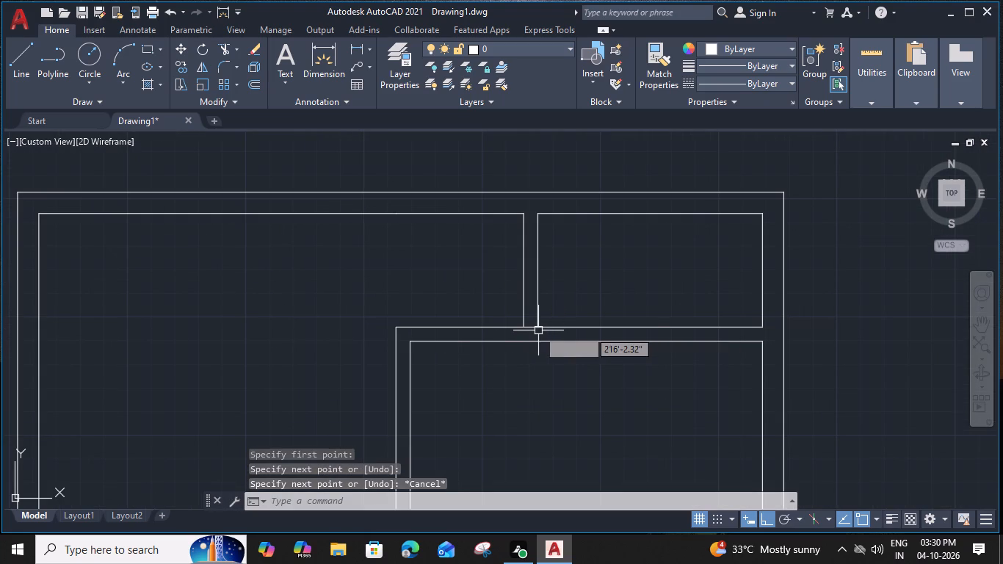
Offset the closing line at the bottom of the top rooms' partition 3" upward, and offset the copy by 2'6".
click(532, 326)
text(O 3")
key(Return)
click(553, 305)
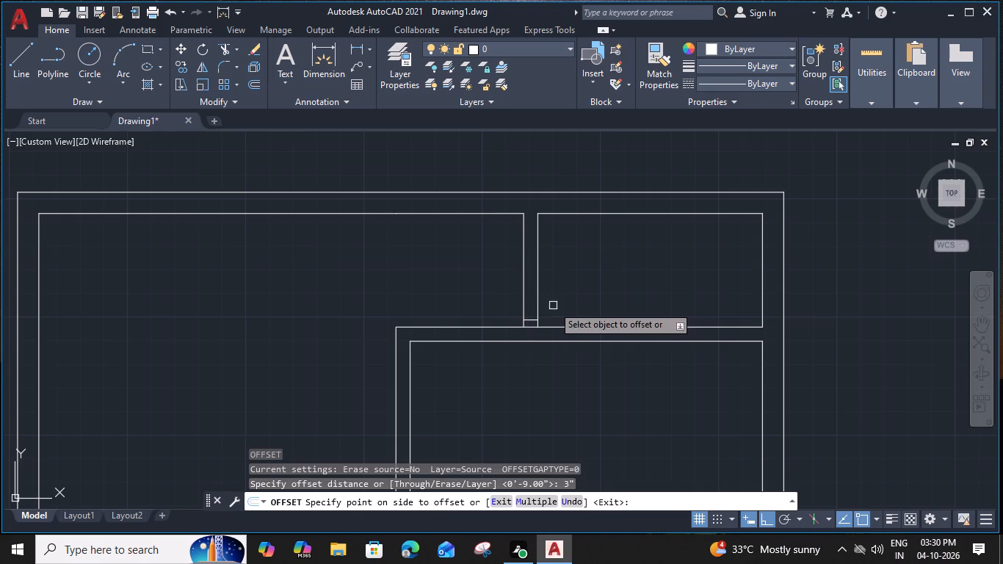
scroll(538, 314, up, 1)
click(529, 322)
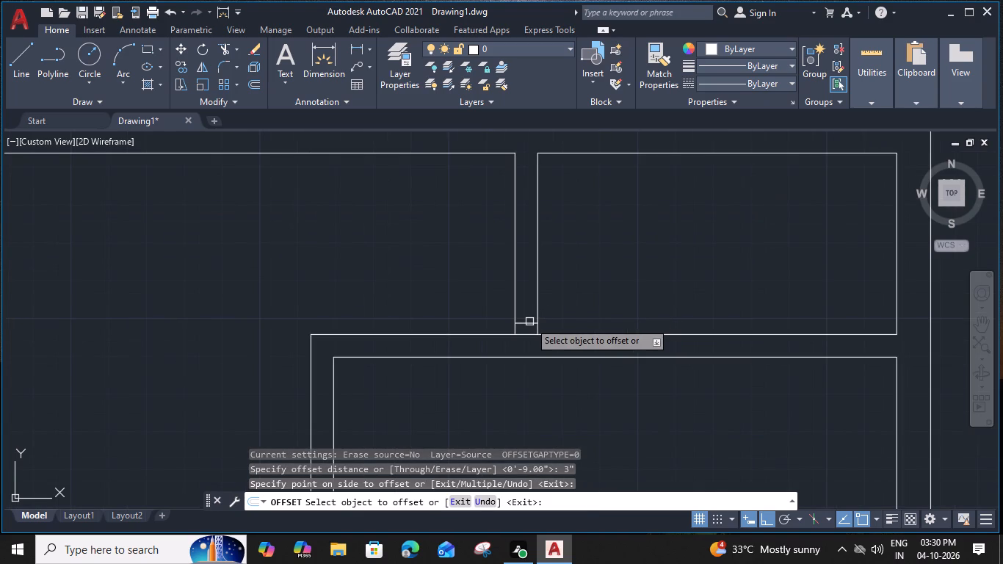
text(2'6")
key(Return)
Offset the closing line at the right end of the upper-left room's bottom partition 3" inward, and offset the copy 3' along the partition.
scroll(503, 261, down, 1)
middle_drag(465, 355, 629, 183)
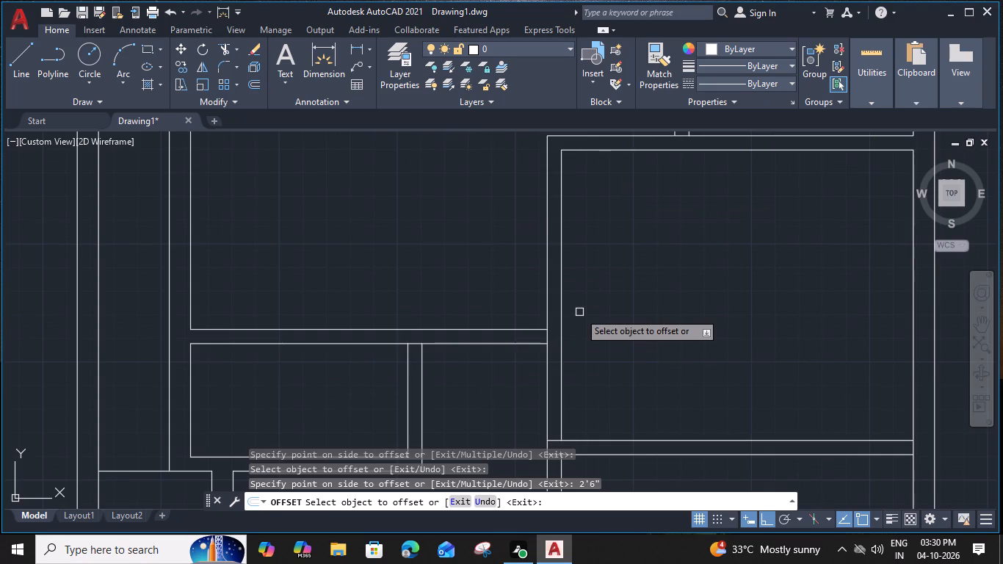
scroll(559, 333, up, 1)
click(539, 338)
click(514, 343)
drag(531, 336, 521, 340)
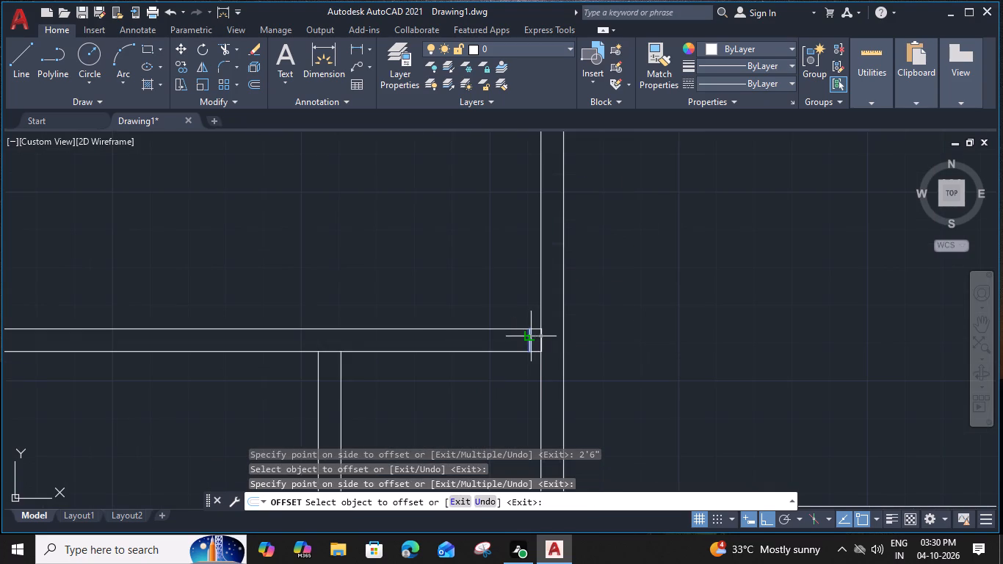
text(3')
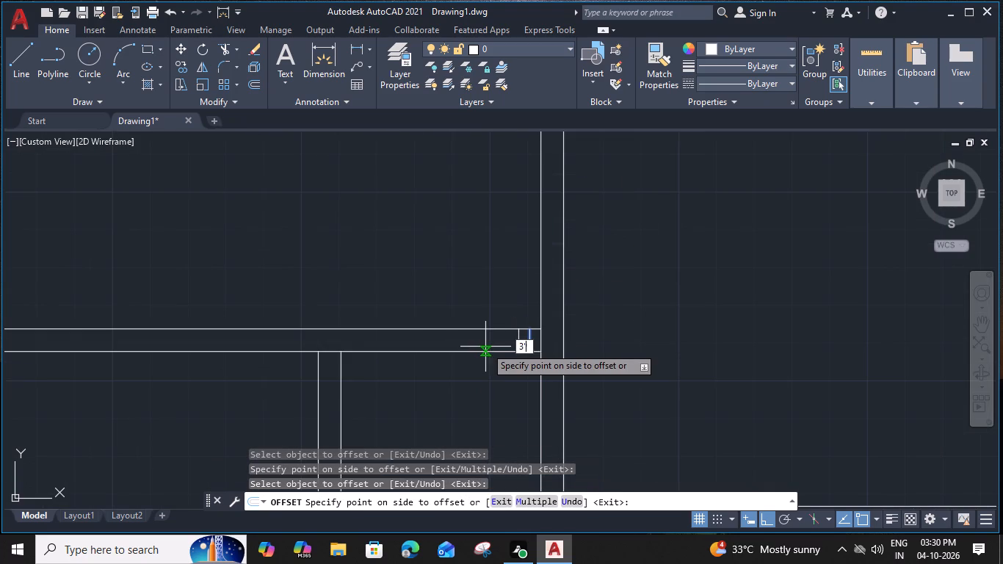
key(space)
Offset the closing line atop the small middle room's right partition 3" downward, and offset the copy 3' further down.
scroll(485, 347, down, 1)
middle_drag(483, 371, 538, 319)
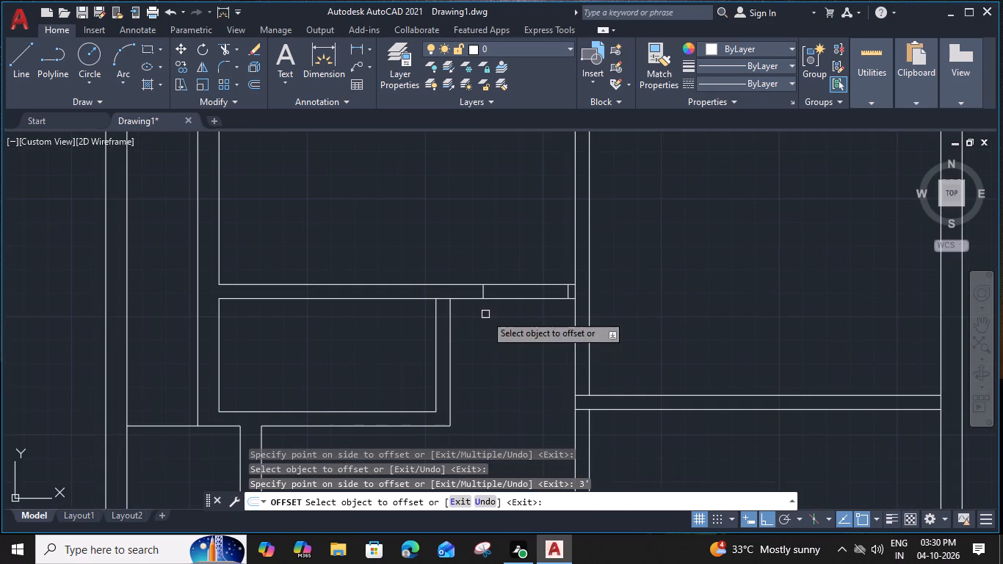
click(443, 300)
click(442, 339)
click(443, 307)
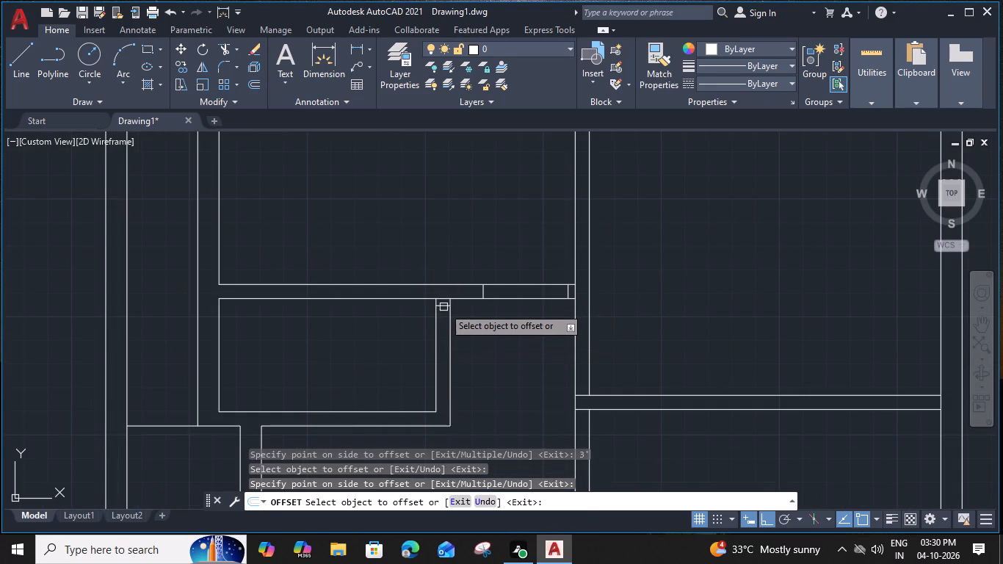
text(3')
key(space)
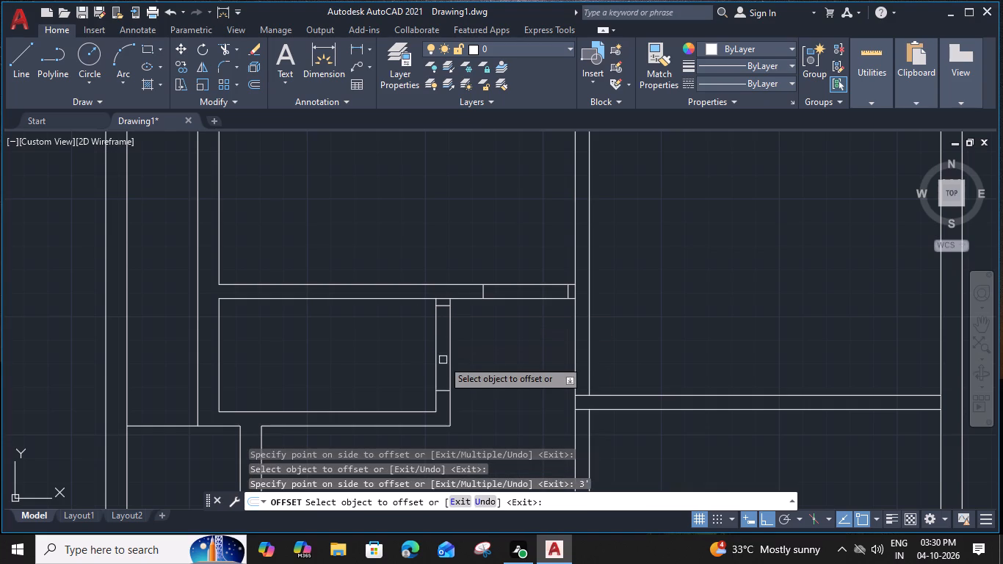
Offset the upper line across the central wall at the right rooms' dividing partition 3" upward, and offset the copy 3' further up.
click(585, 397)
click(585, 366)
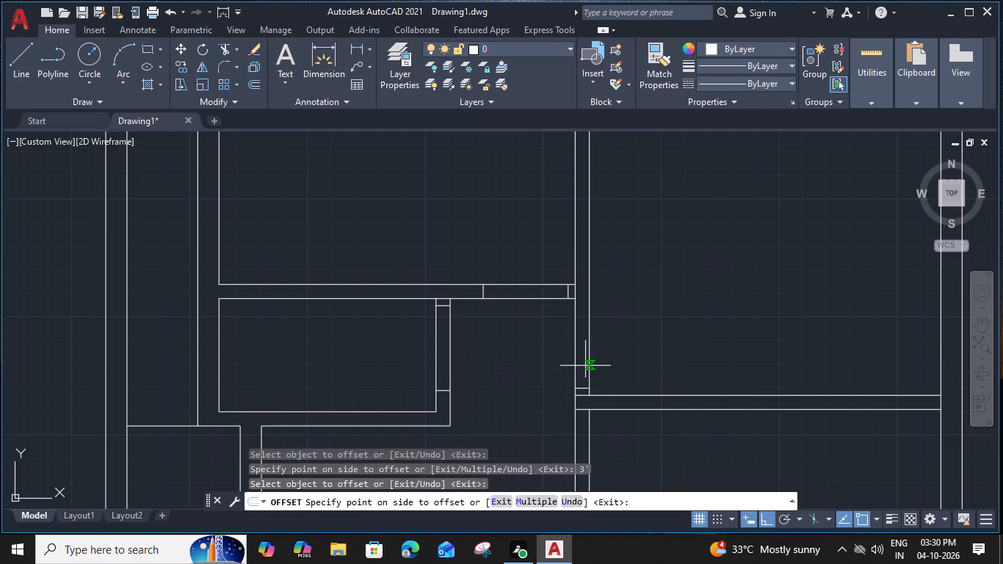
drag(584, 388, 584, 381)
text(3')
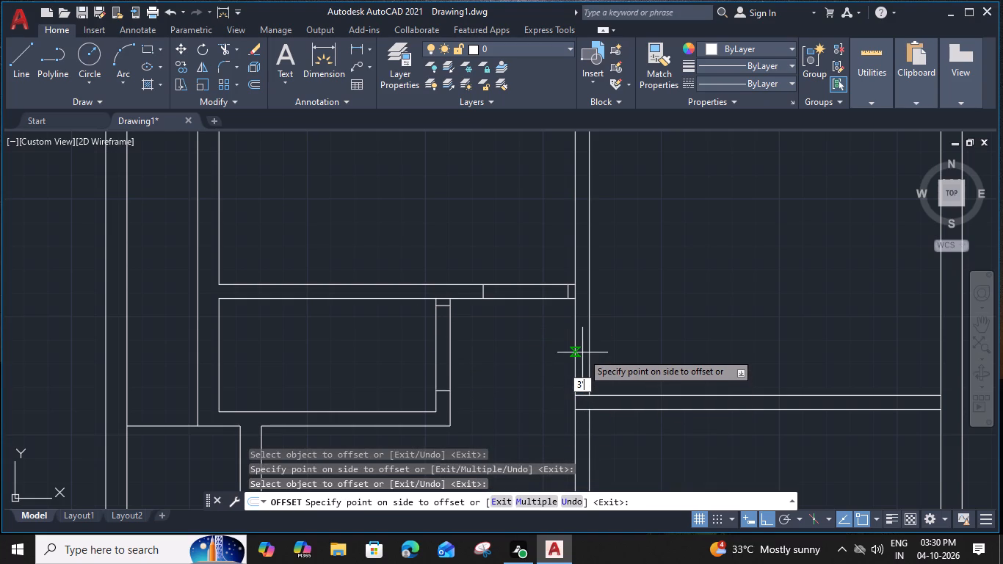
key(space)
Offset the lower line across the central wall at the right rooms' dividing partition 3" downward, and offset the copy 2' further down.
click(582, 413)
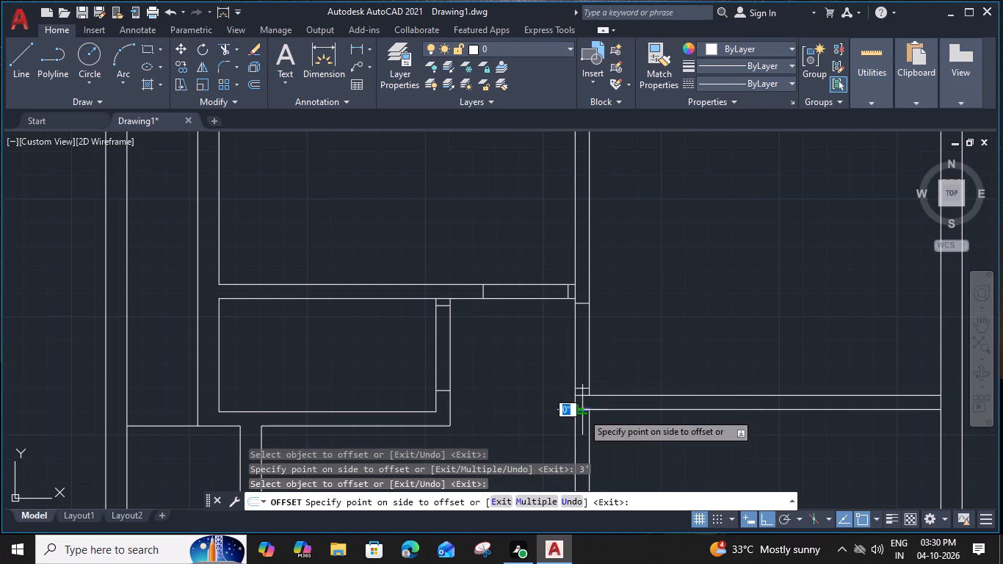
click(582, 441)
middle_drag(583, 430, 573, 326)
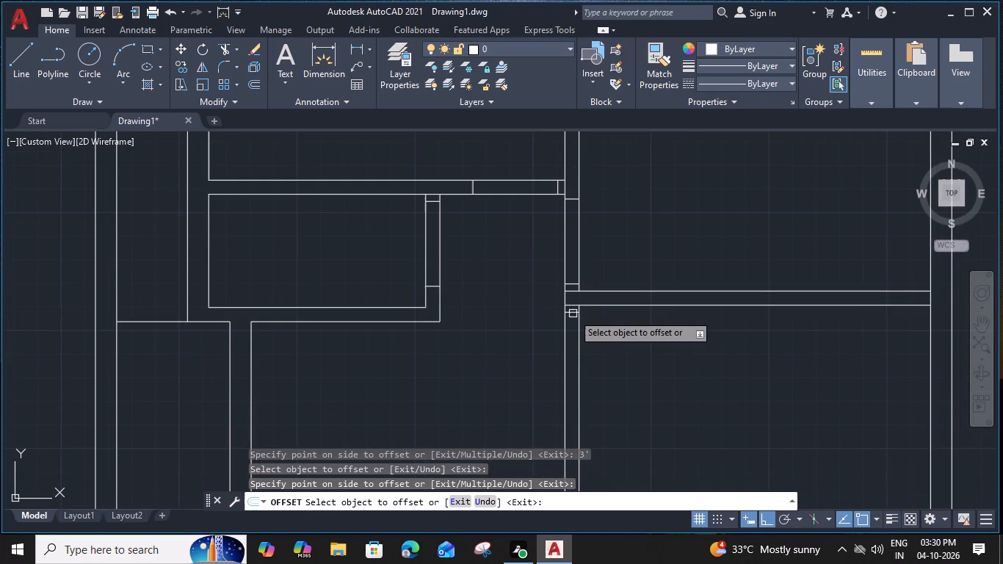
click(573, 314)
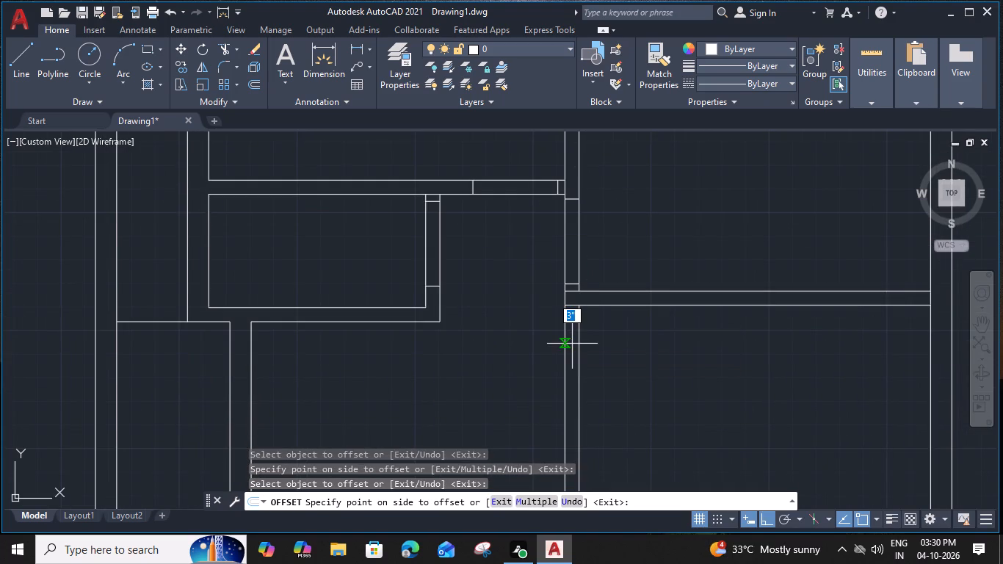
text(2')
key(space)
Offset the closing line at the right end of the lower room's top partition 1'9" along the partition, away from the central wall.
middle_drag(592, 396, 574, 361)
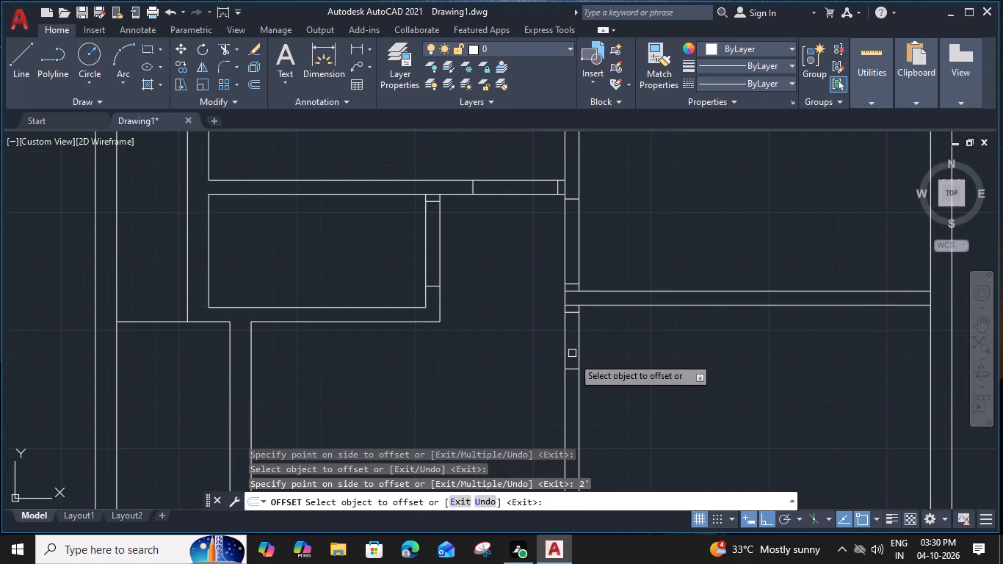
middle_drag(574, 361, 609, 232)
click(583, 391)
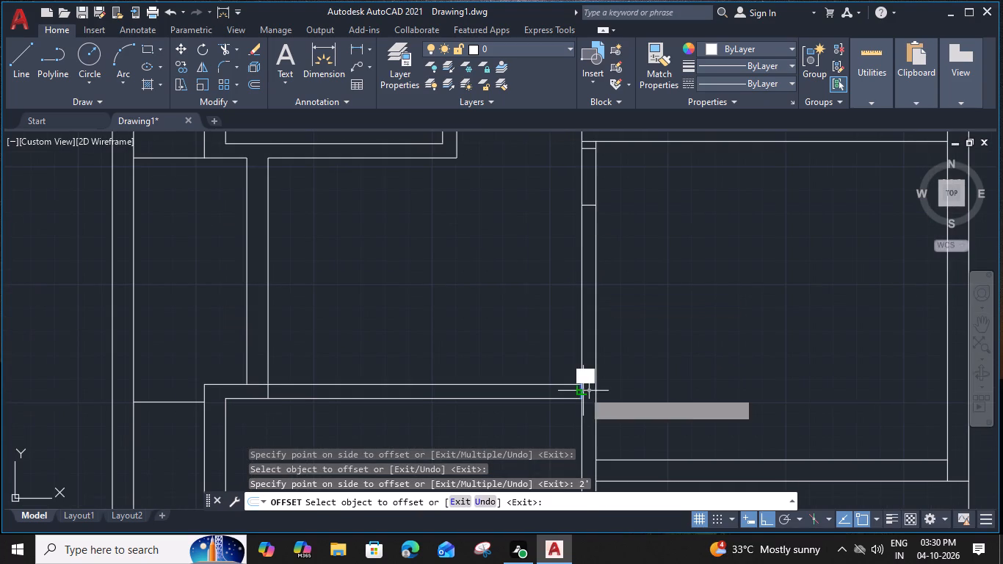
key(1)
text('9")
key(Return)
Offset the closing line at the bottom of the middle room's left wall 3" upward, and offset the copy 3' further up.
middle_drag(325, 392, 369, 397)
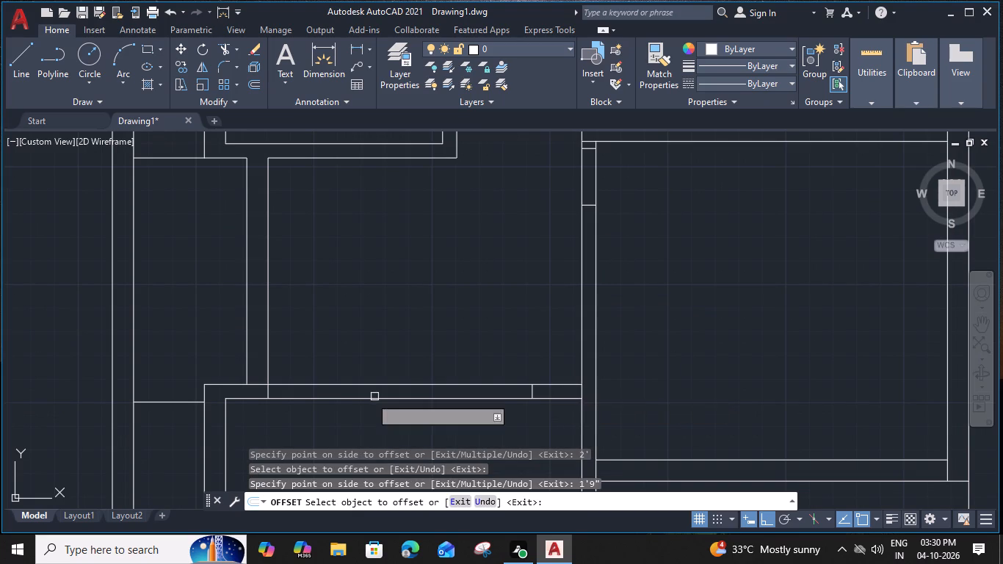
middle_drag(369, 397, 516, 377)
click(452, 370)
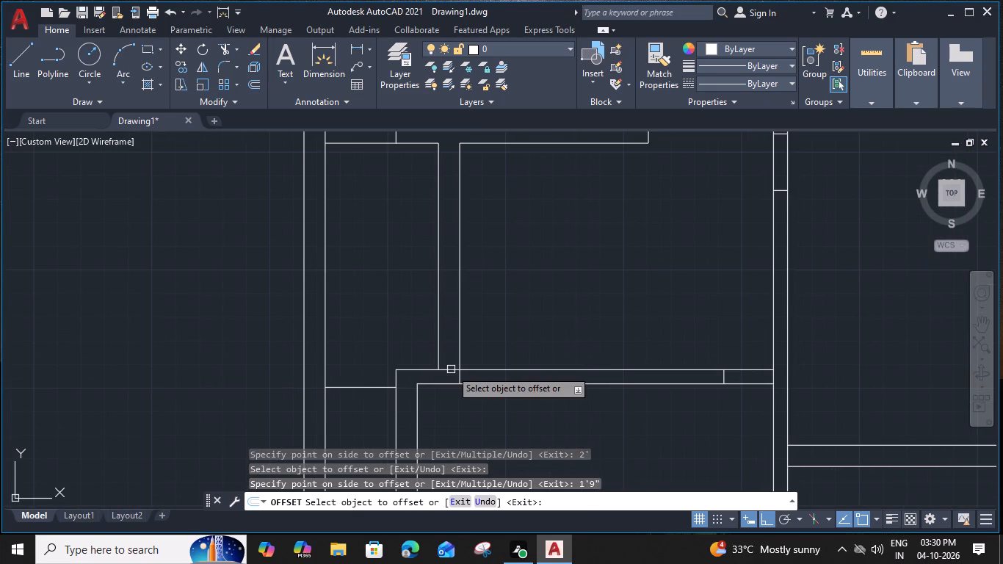
click(448, 335)
click(449, 361)
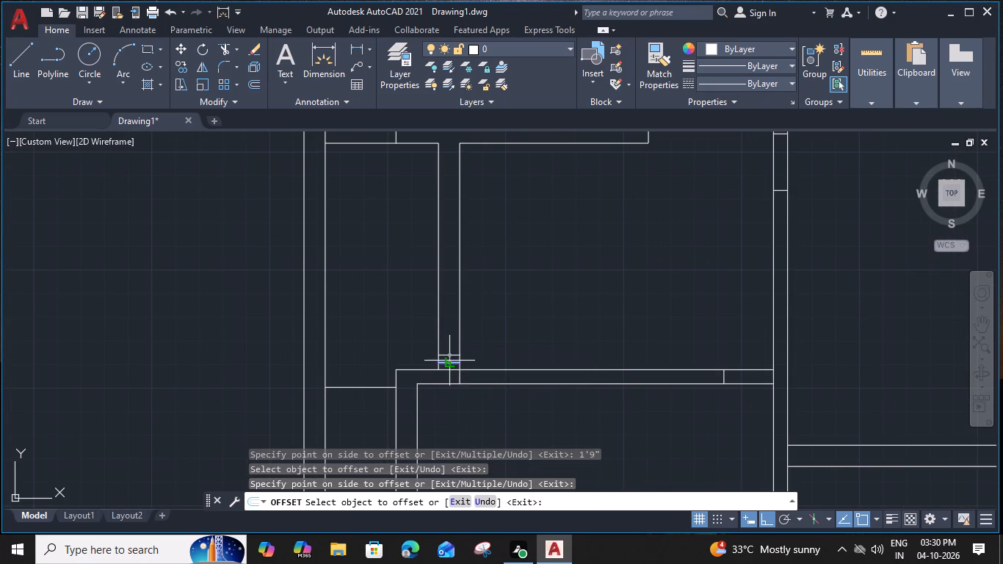
text(3')
key(space)
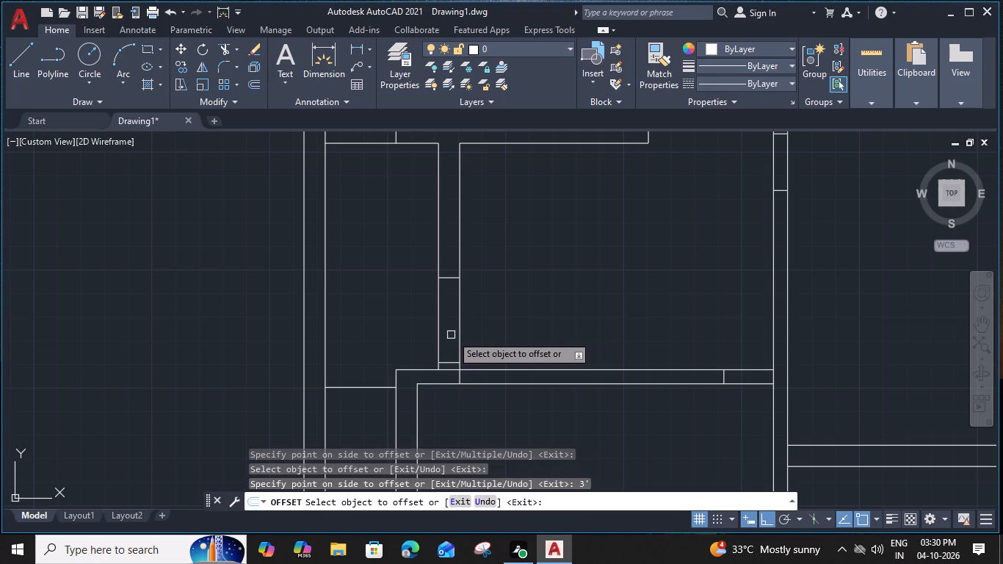
Offset the closing line at the right end of the lower right room's bottom wall 3" inward, and offset the copy 4' further along the wall.
middle_drag(697, 378, 333, 307)
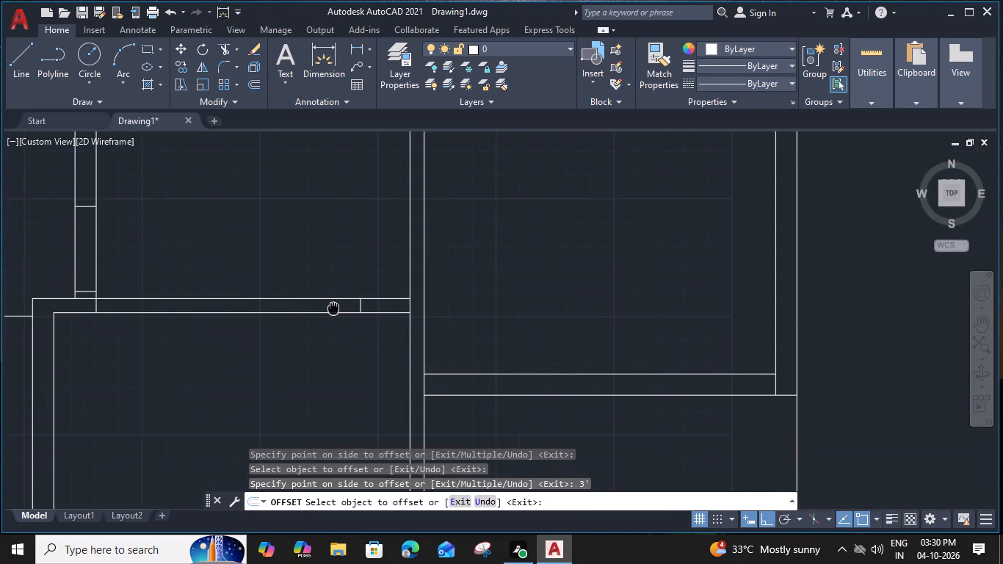
click(777, 383)
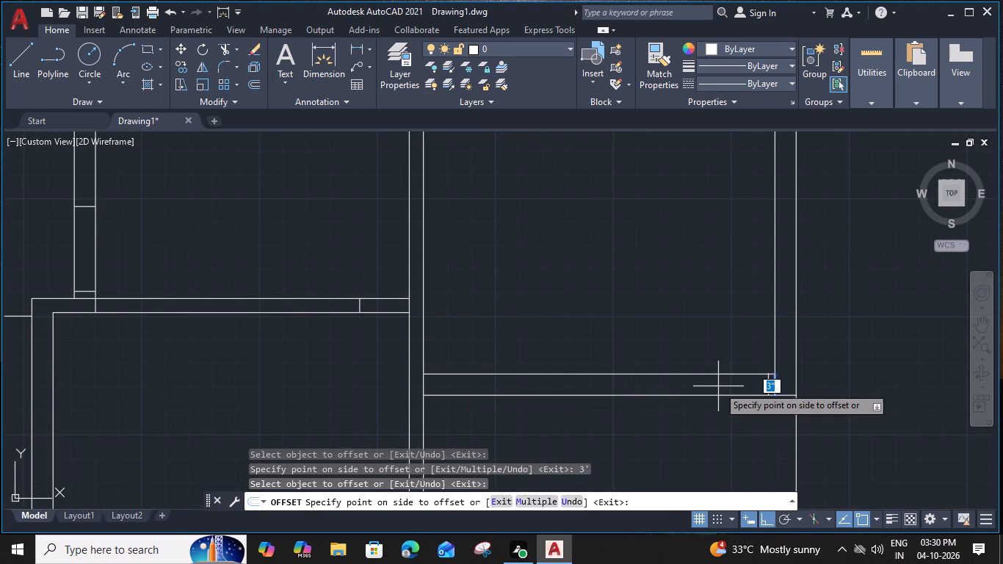
click(718, 386)
drag(767, 386, 751, 386)
text(4')
key(space)
key(Escape)
Trim the right room's bottom wall: remove the end closing line, the upper face within the 4' opening, and the central wall junction line.
text(TR)
key(space)
click(775, 385)
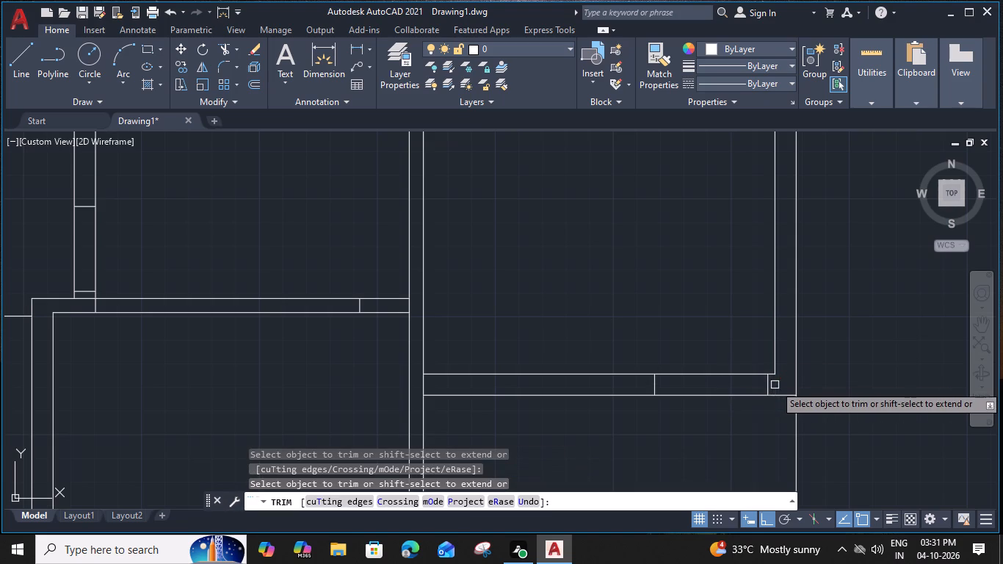
click(724, 375)
middle_drag(492, 372, 661, 390)
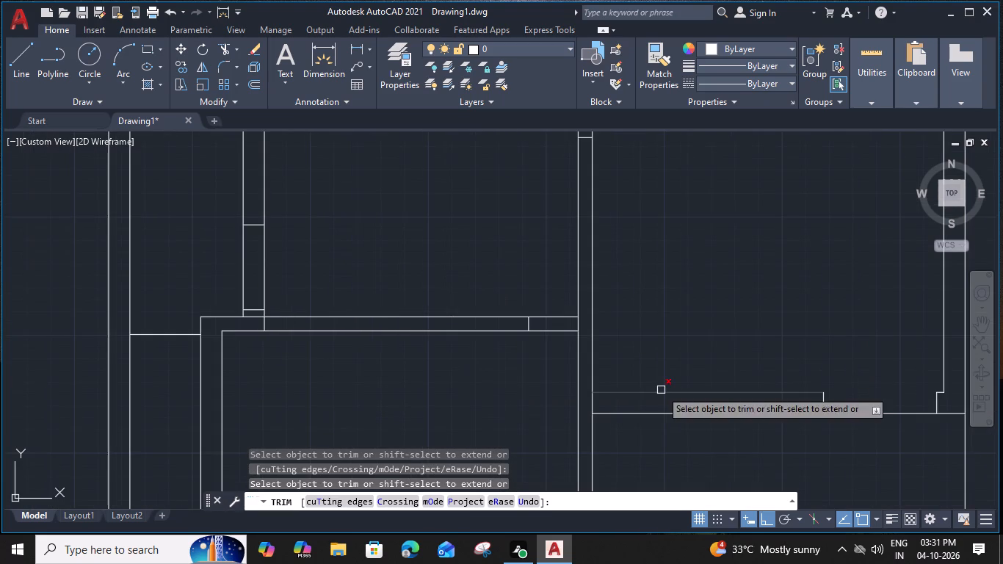
click(595, 401)
Trim both faces of the lower room's top partition between the left wall and the 1'9" jamb, and the central wall junction line.
middle_drag(637, 326, 656, 327)
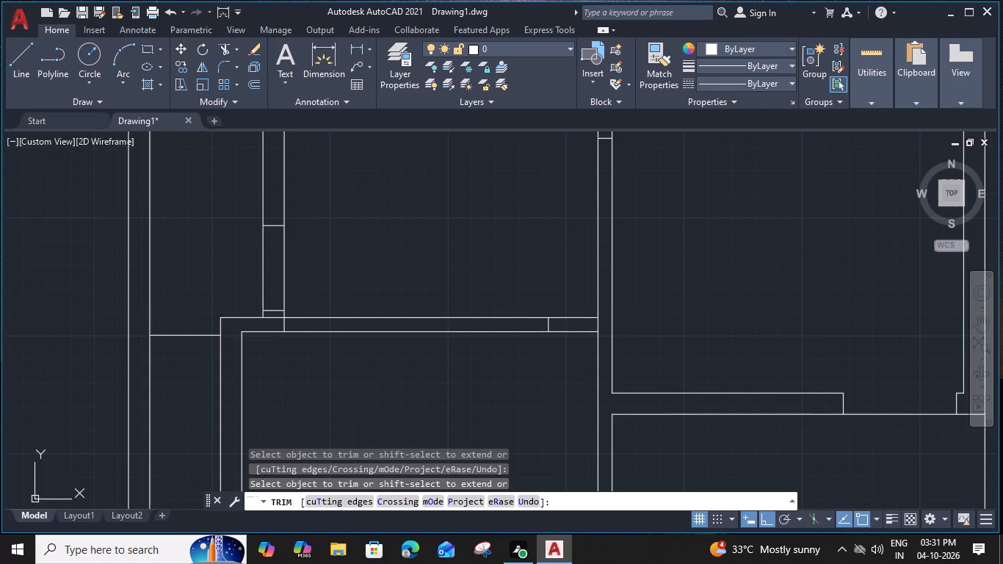
click(597, 324)
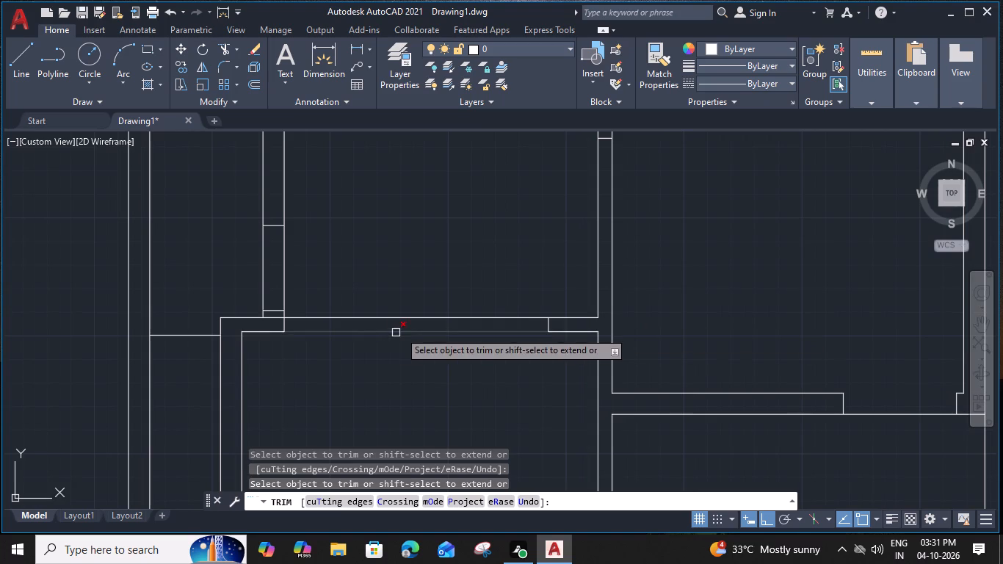
click(425, 317)
click(421, 329)
Trim the junction line at the bottom of the middle room's left wall and the wall's left face within the 3' opening.
middle_drag(428, 334, 563, 370)
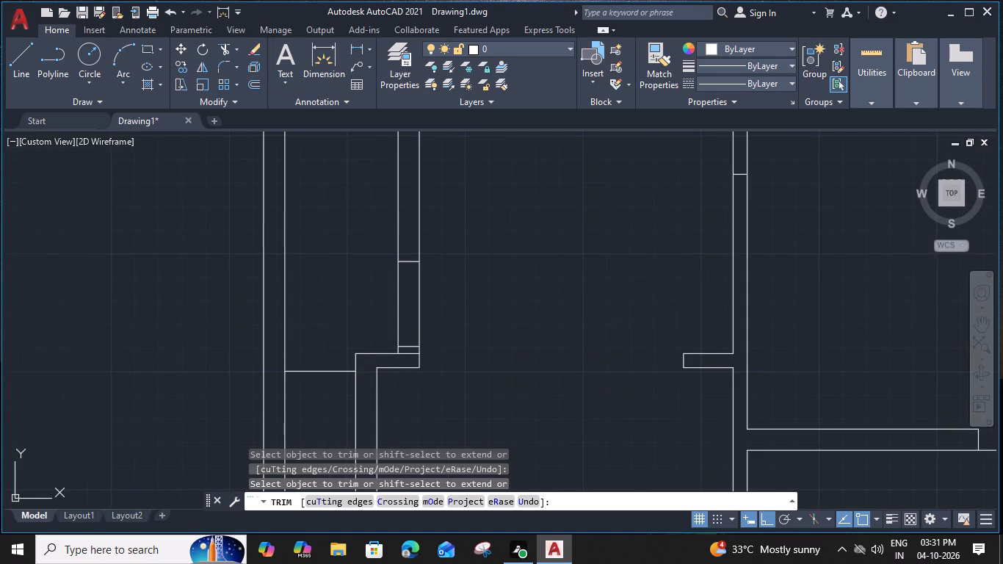
click(410, 356)
click(401, 308)
Trim away the crossing lines in the central wall at and just below the lower face of the right rooms' dividing partition.
middle_drag(604, 289, 539, 344)
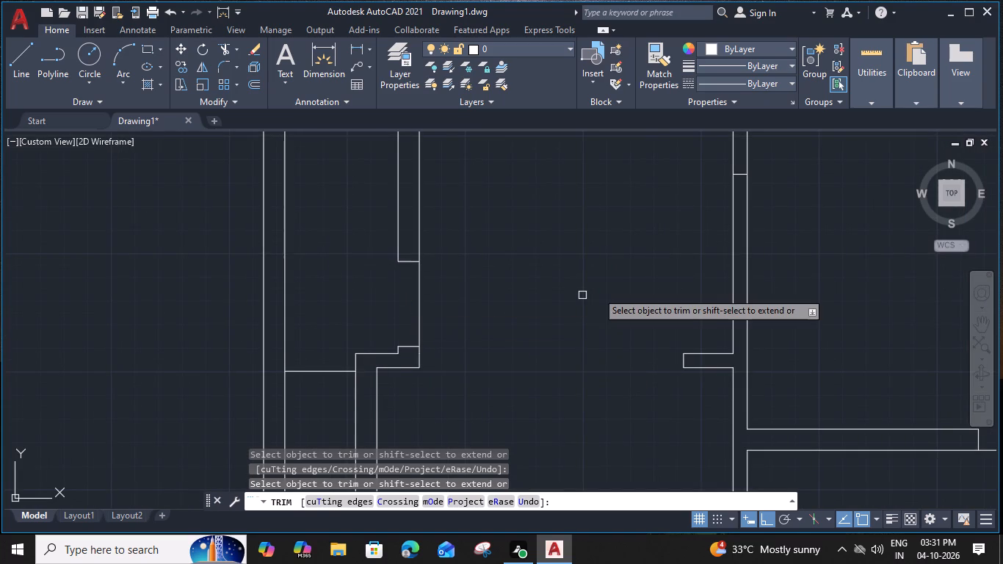
middle_drag(539, 344, 424, 441)
click(560, 260)
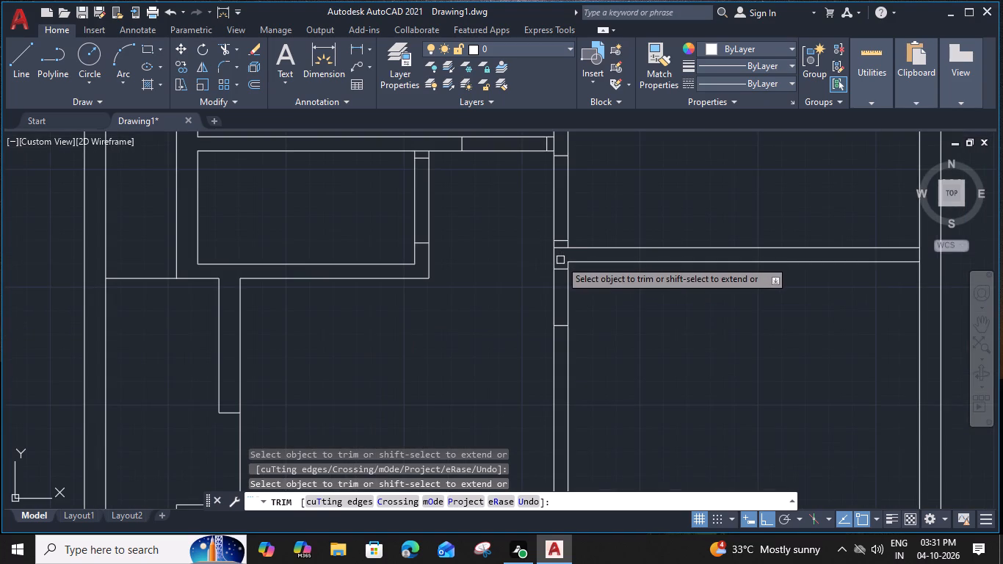
click(561, 266)
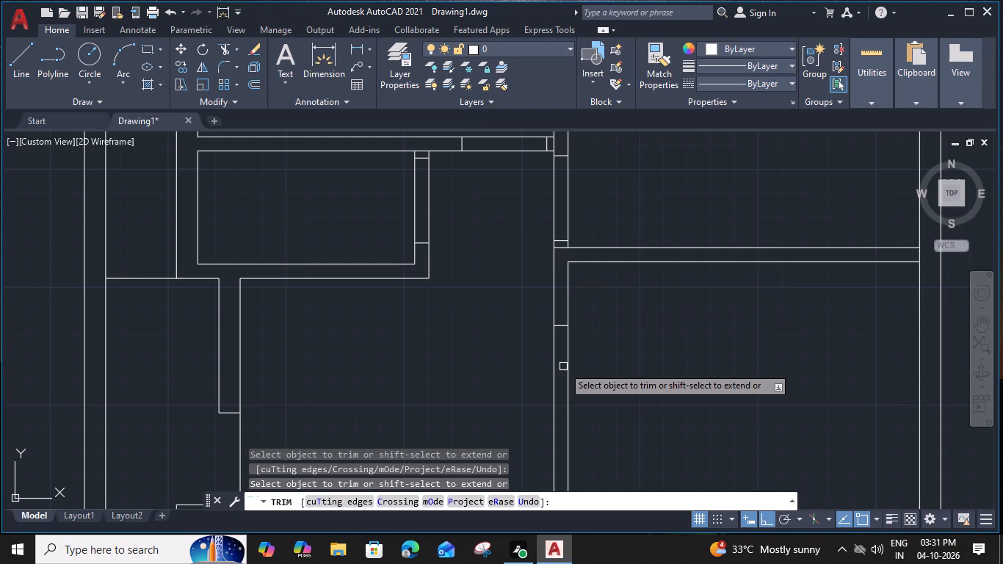
Extend the lower room's top partition line across the central wall, and trim both central wall faces between it and the jamb above.
middle_drag(604, 370, 598, 277)
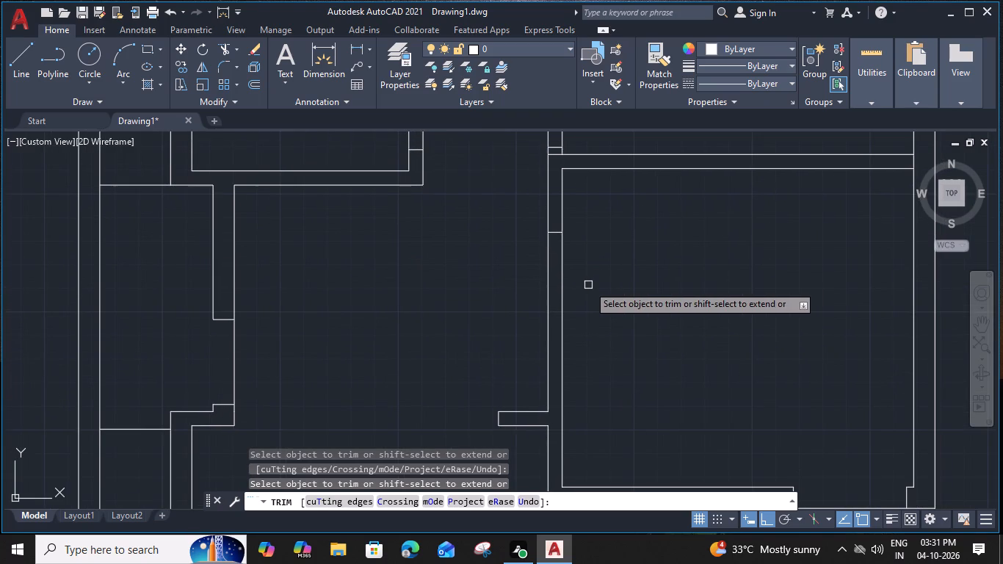
shift+click(531, 413)
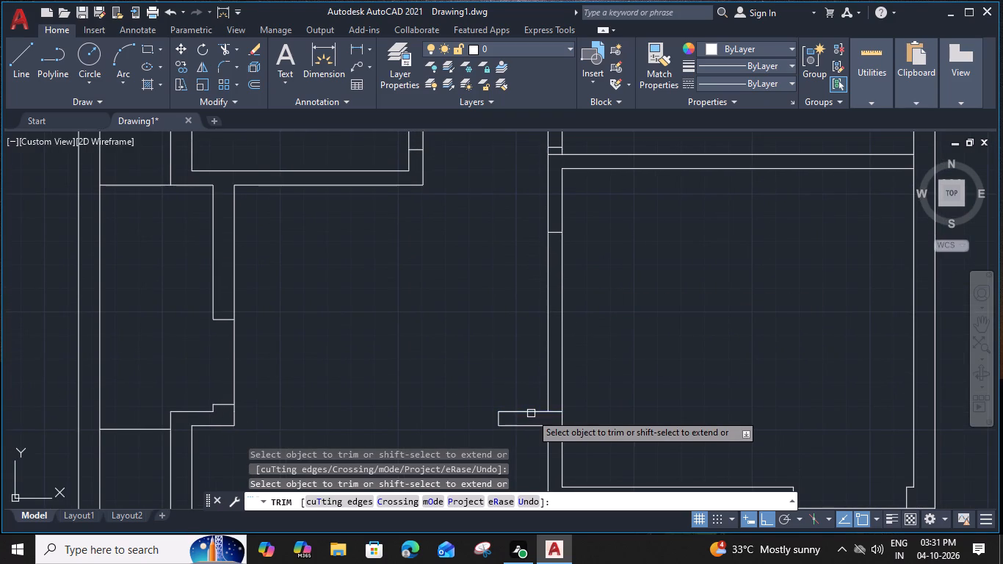
click(547, 353)
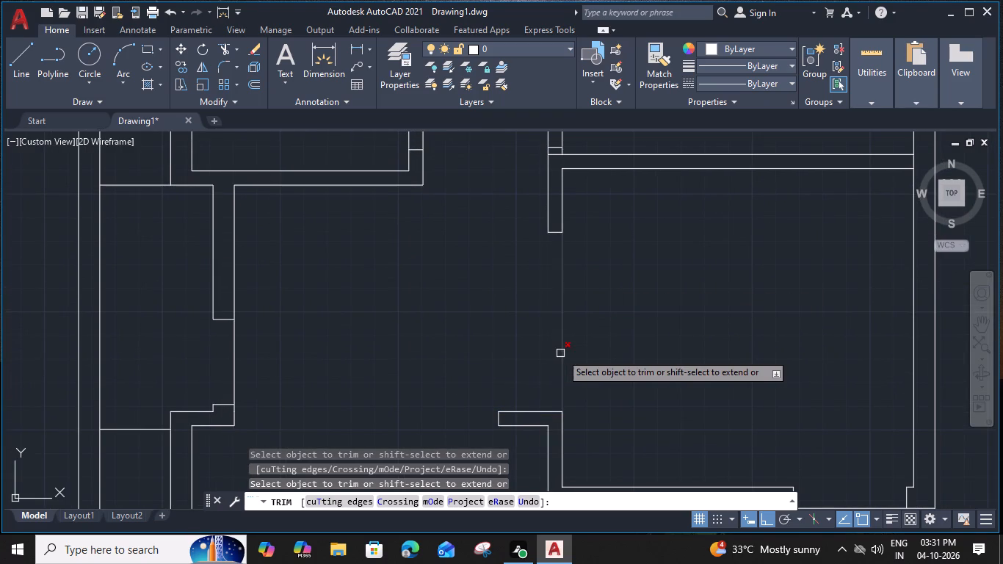
click(561, 353)
Trim the junction line atop the small middle room's right partition and the partition's left face within the 3' opening.
middle_drag(578, 295, 581, 449)
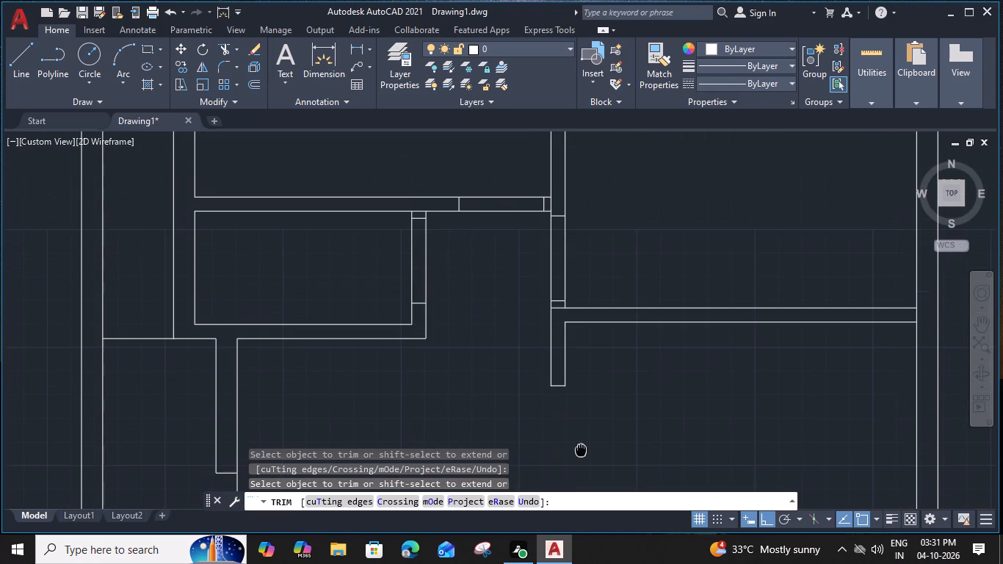
click(418, 209)
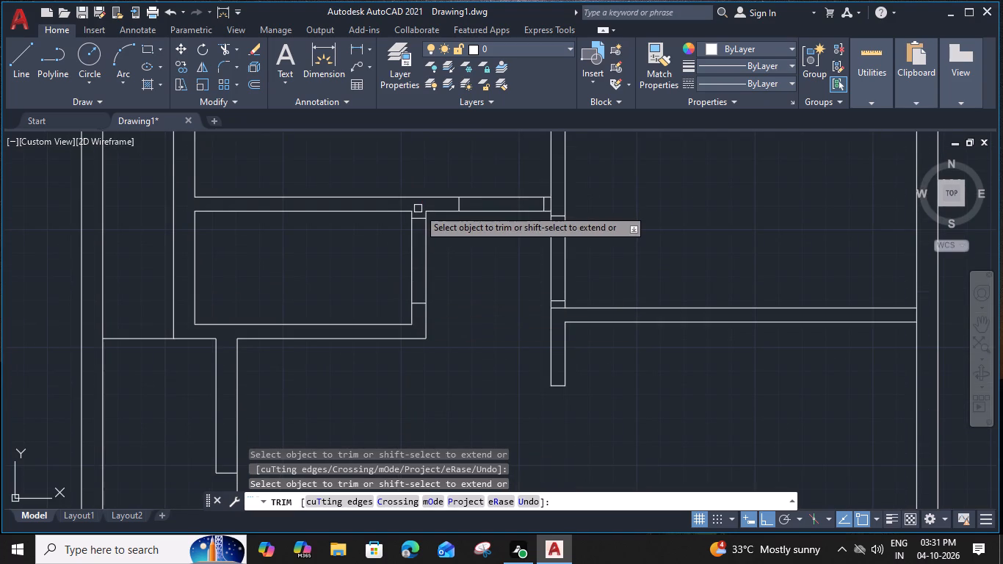
click(411, 254)
Trim the upper-left room's bottom partition upper face and the central wall's right face at their door openings, clearing the adjoining junction lines.
click(504, 196)
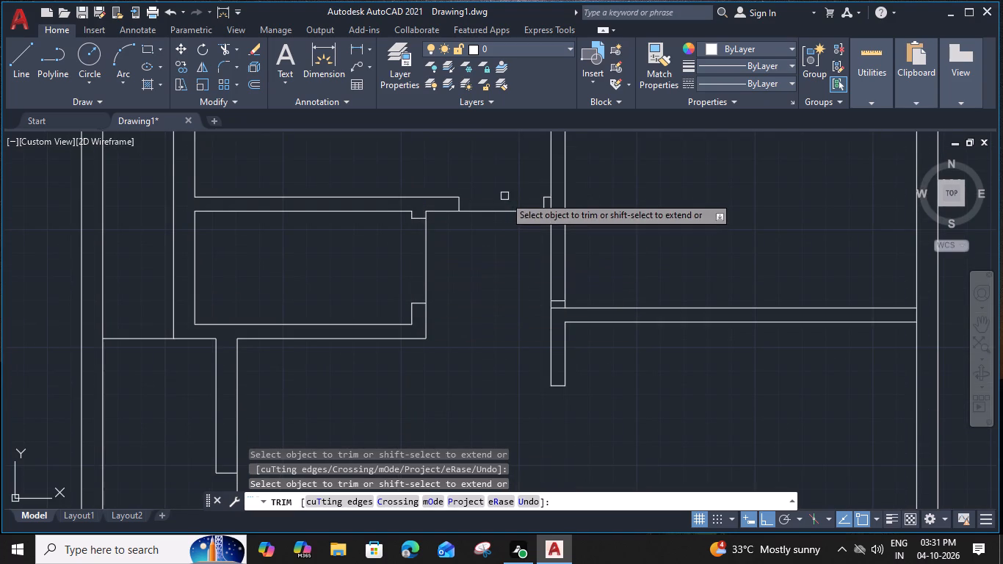
click(552, 203)
click(565, 264)
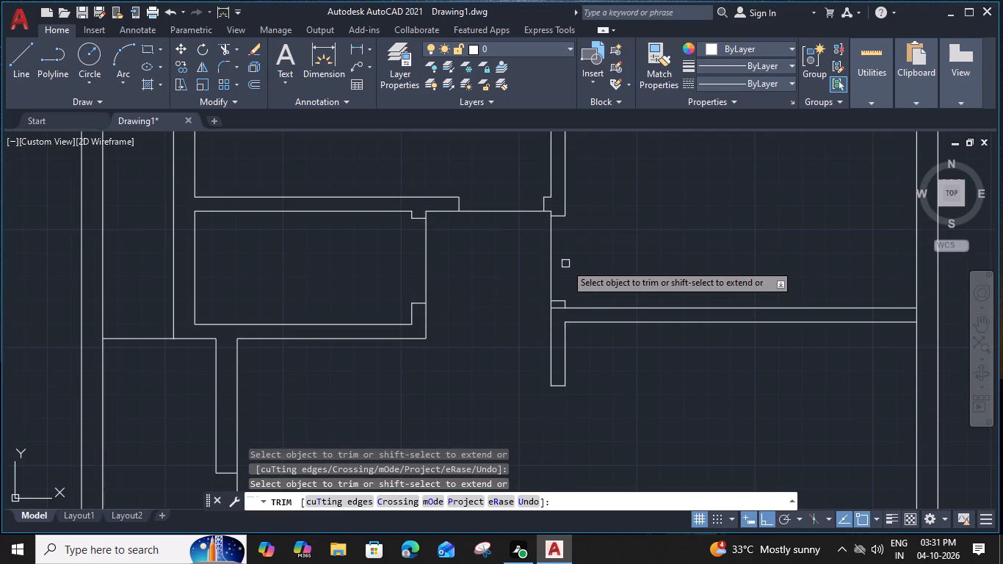
click(559, 310)
Trim the junction line below the small top-right room's left partition and the partition's right face within the door opening.
scroll(562, 304, down, 1)
middle_drag(634, 223, 609, 461)
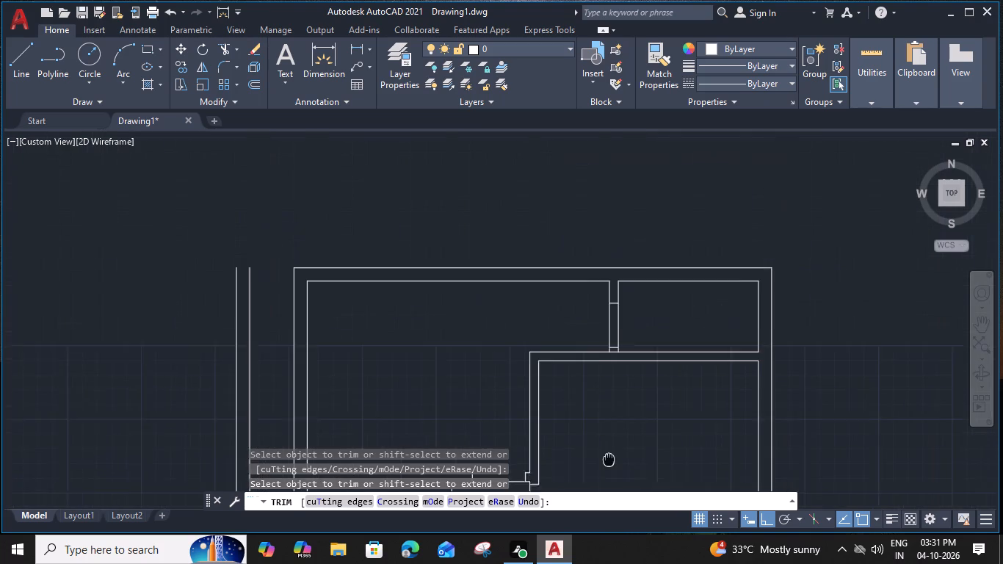
middle_drag(609, 461, 609, 443)
scroll(605, 334, up, 1)
click(621, 344)
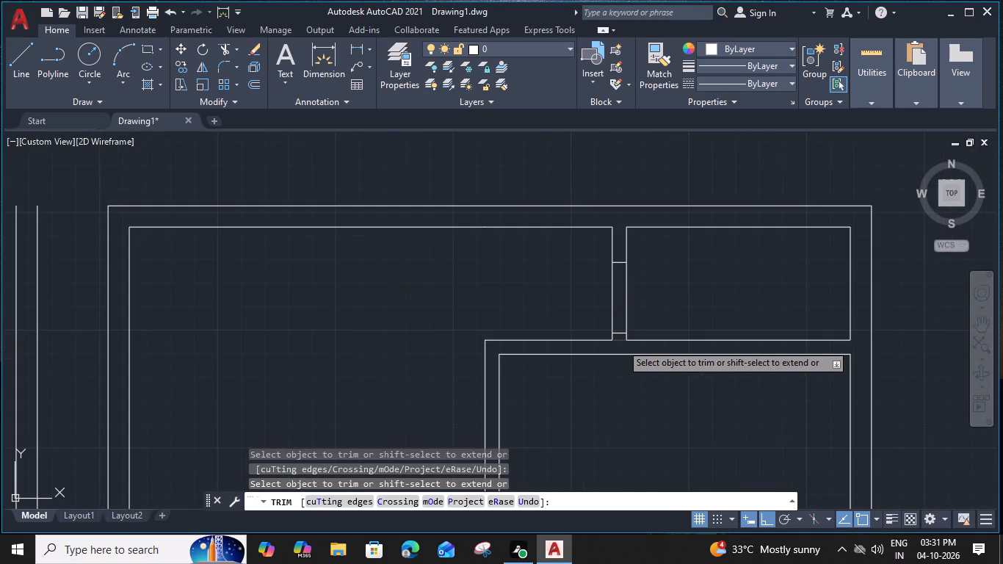
click(626, 301)
scroll(626, 300, down, 2)
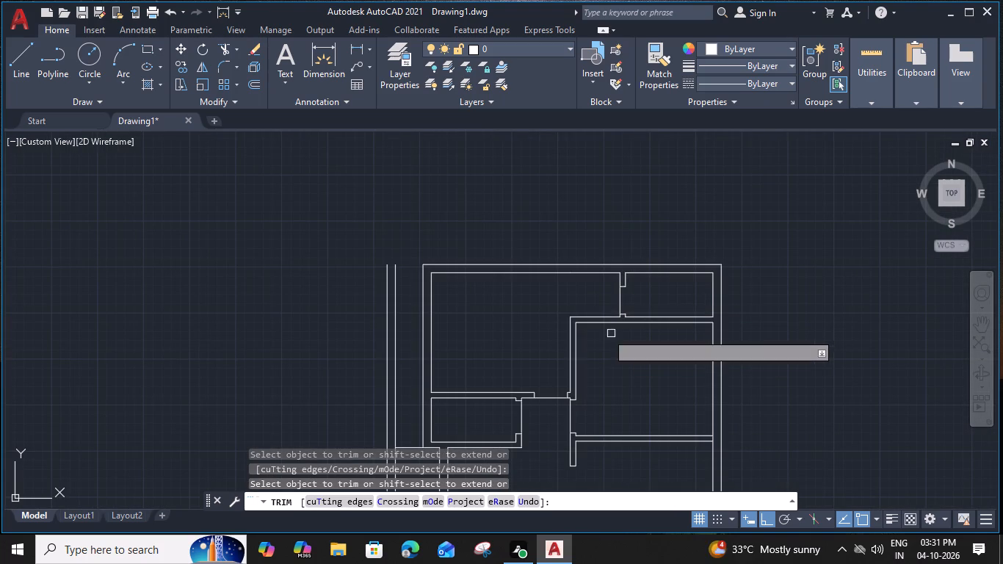
key(Escape)
Offset the top exterior wall's outer line 2' outward, and offset the copy 6" further out.
click(553, 262)
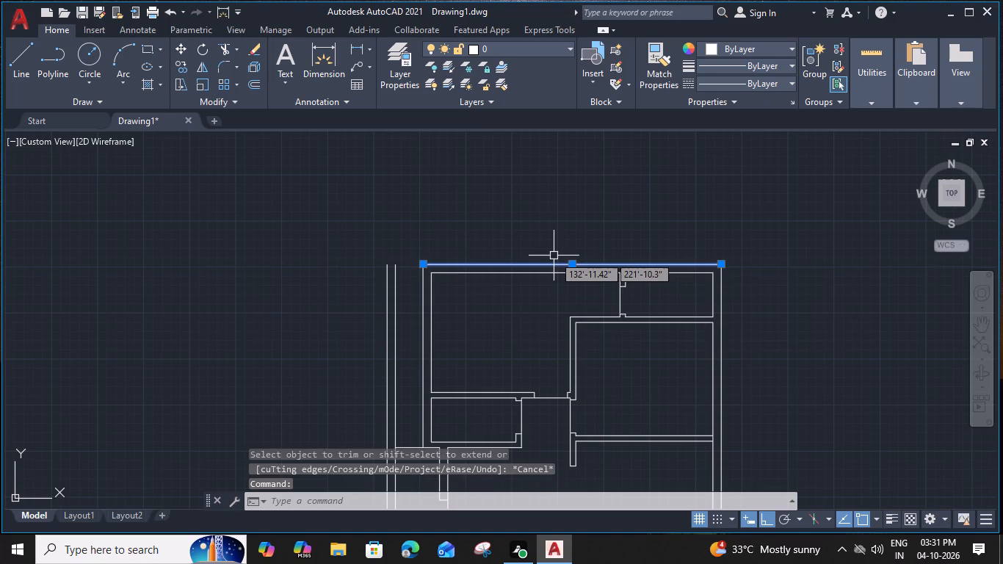
text(O 2')
key(Return)
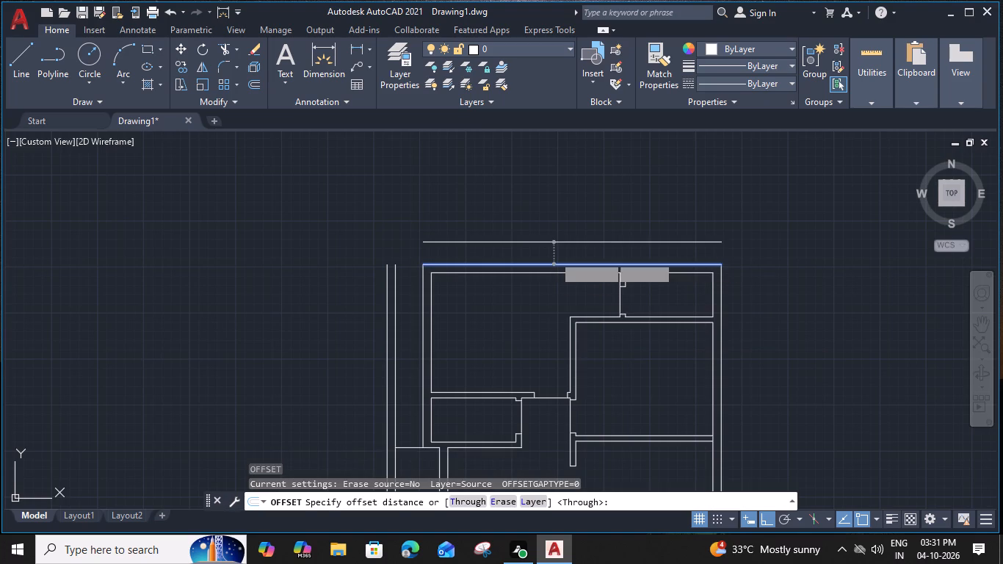
click(554, 252)
click(555, 245)
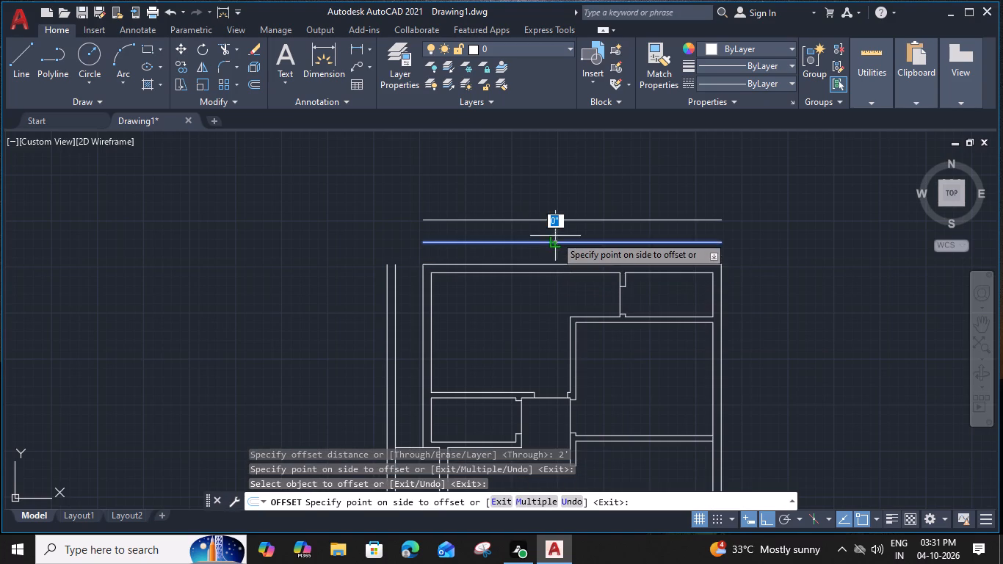
text(6")
key(Return)
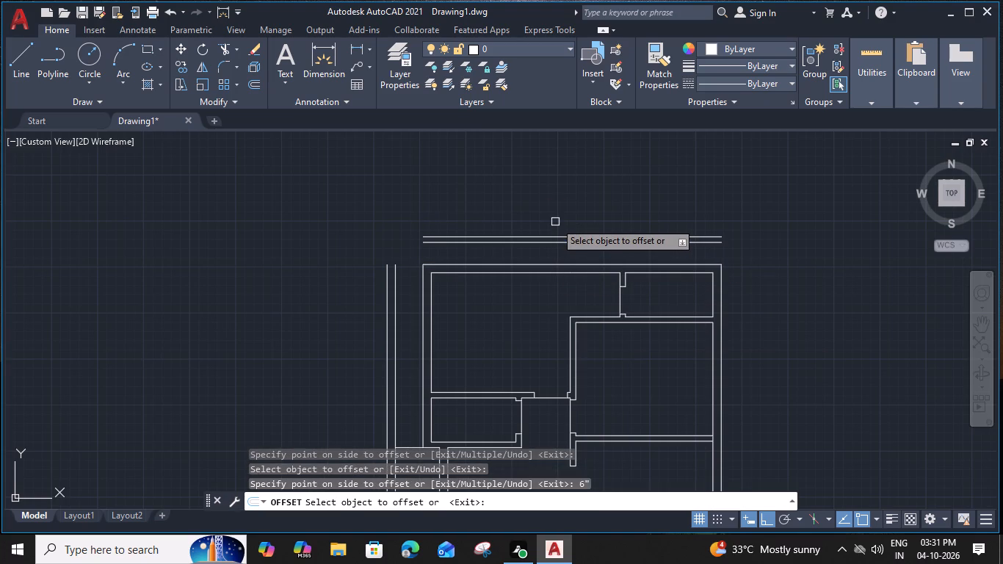
Offset the right exterior wall's outer line 2' outward, and offset the copy 6" further out.
click(722, 386)
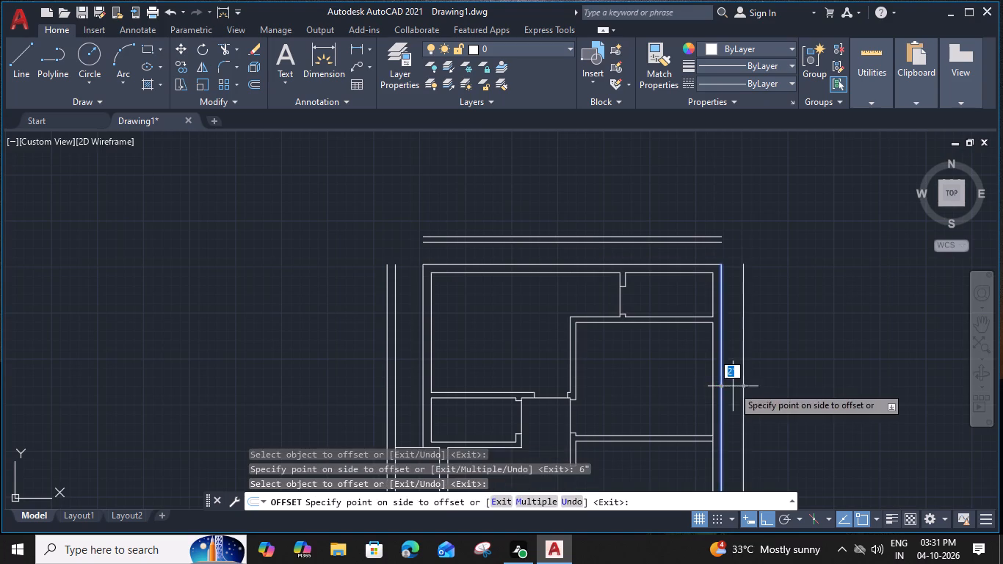
click(734, 386)
click(741, 388)
text(6")
key(Return)
key(Escape)
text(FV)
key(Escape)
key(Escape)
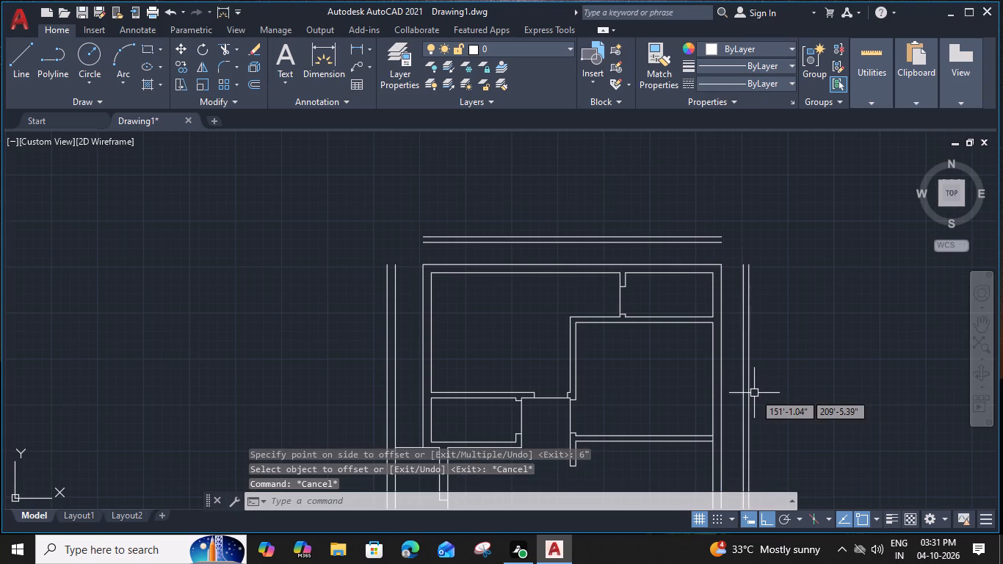
Use Fillet in multiple mode to join the outer and inner pairs of boundary lines at the plan's upper-right corner.
text(F)
key(space)
text(M)
key(space)
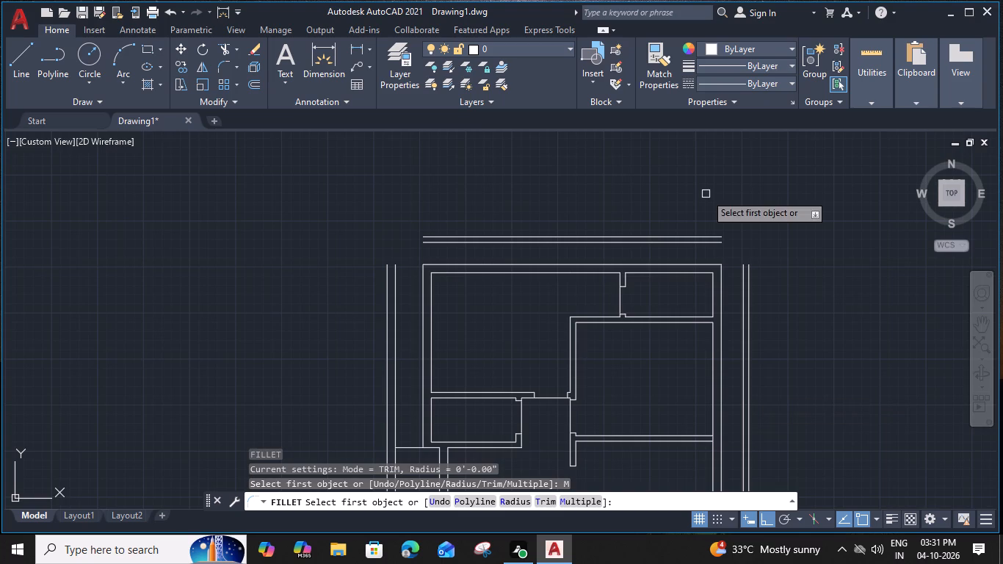
click(753, 272)
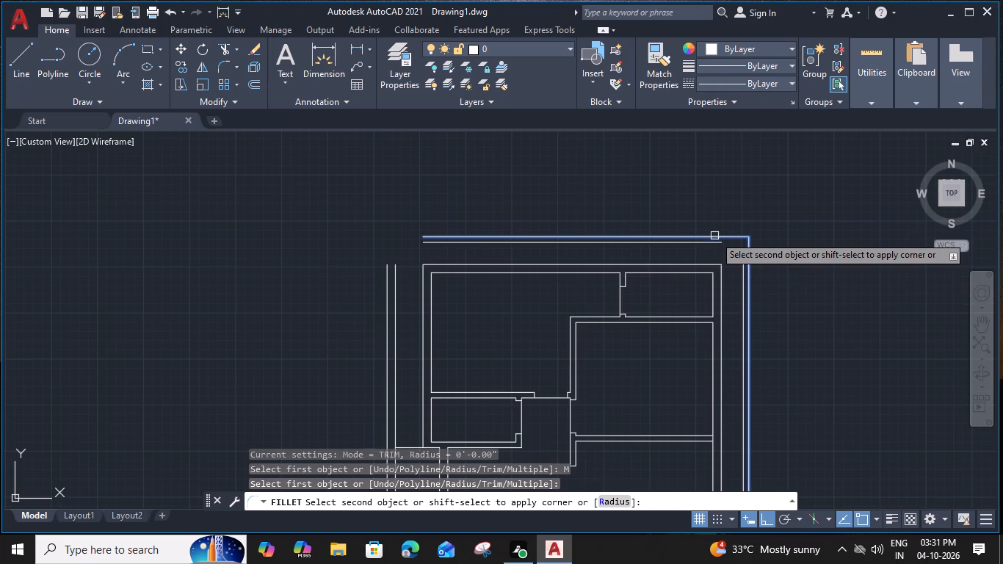
click(714, 236)
click(742, 271)
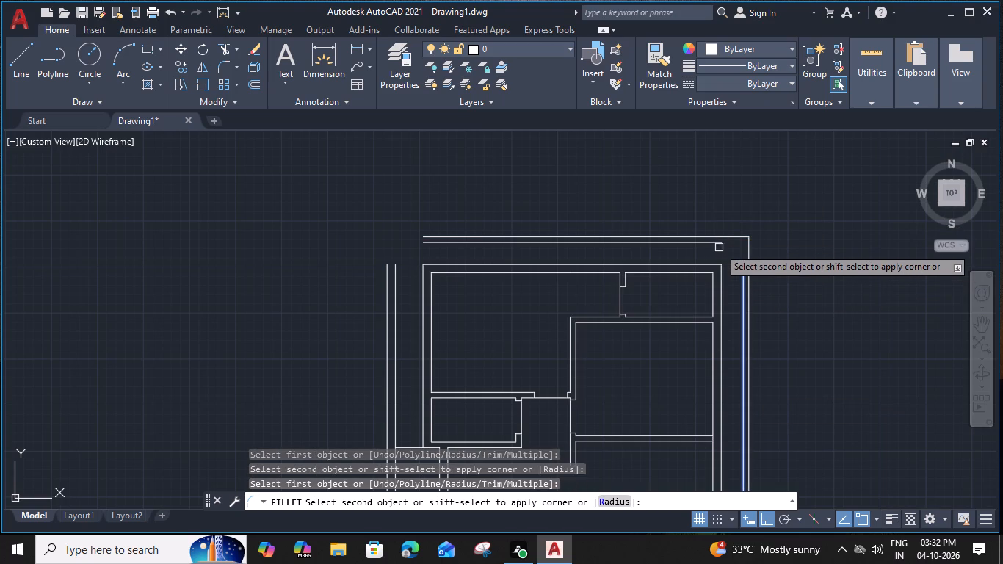
click(717, 245)
Fillet the inner and outer pairs of boundary lines together at the plan's upper-left corner.
click(394, 276)
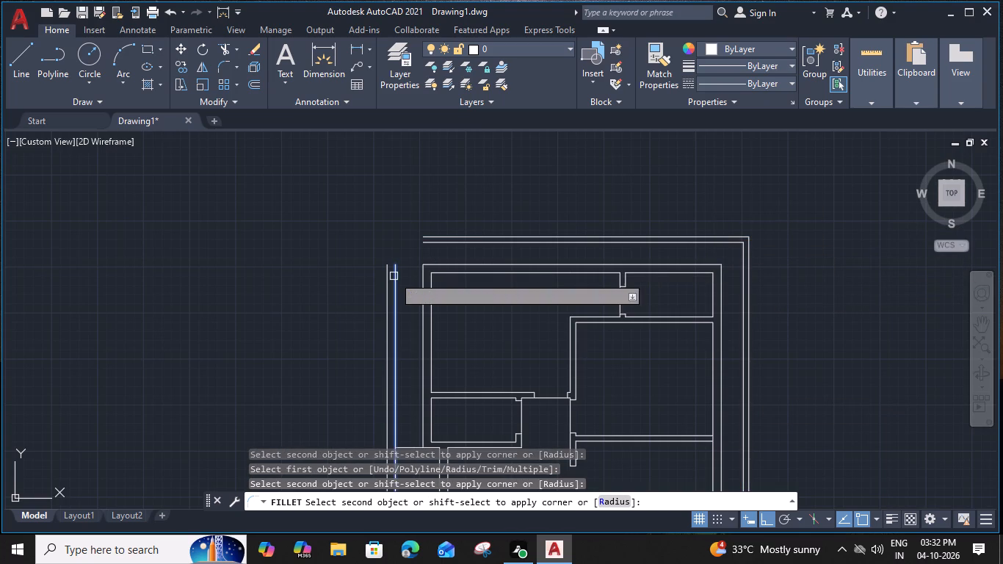
click(428, 245)
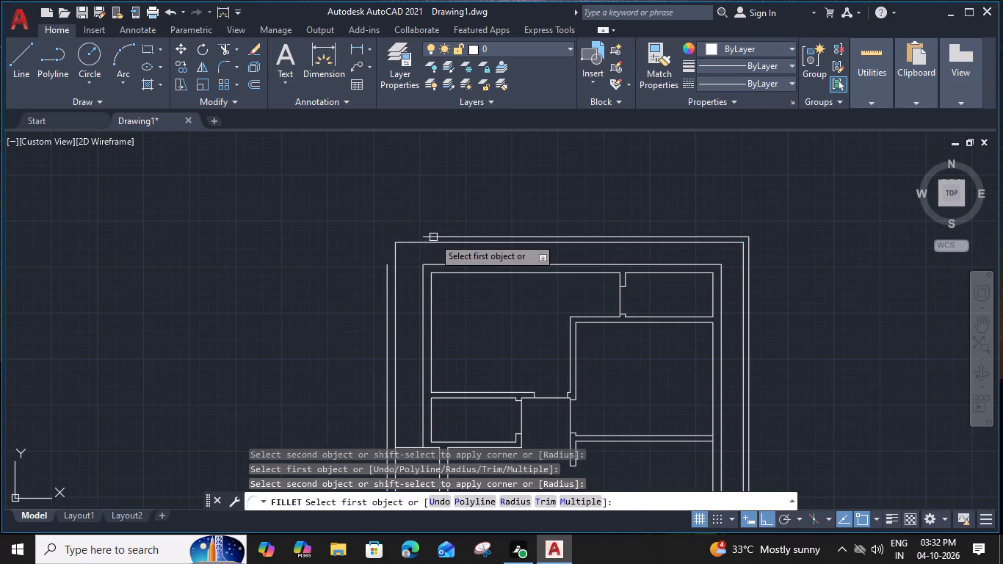
click(433, 236)
click(385, 275)
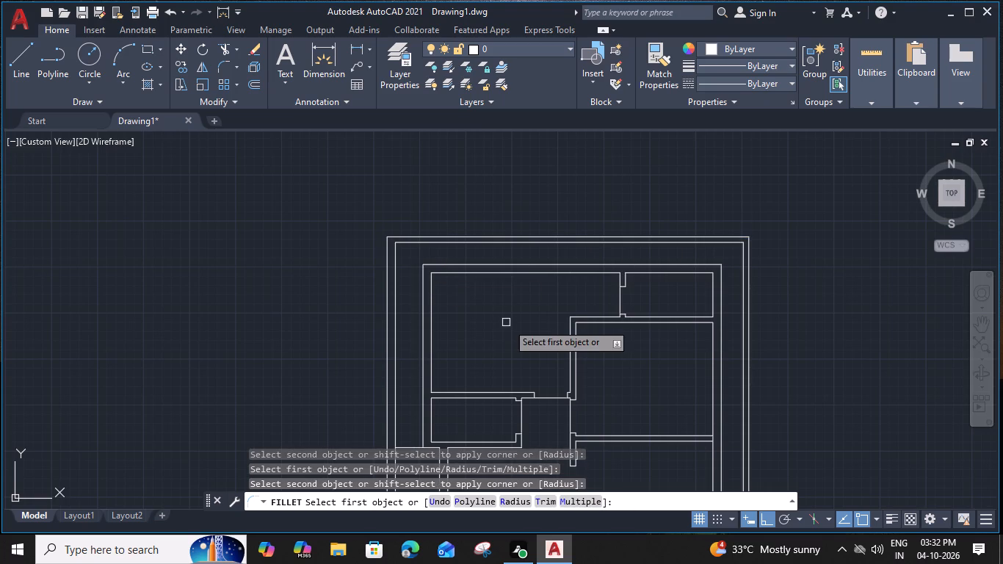
Fillet the outer right boundary line with the bottom boundary line at the plan's lower-right corner.
middle_drag(514, 325, 557, 148)
middle_drag(633, 314, 631, 147)
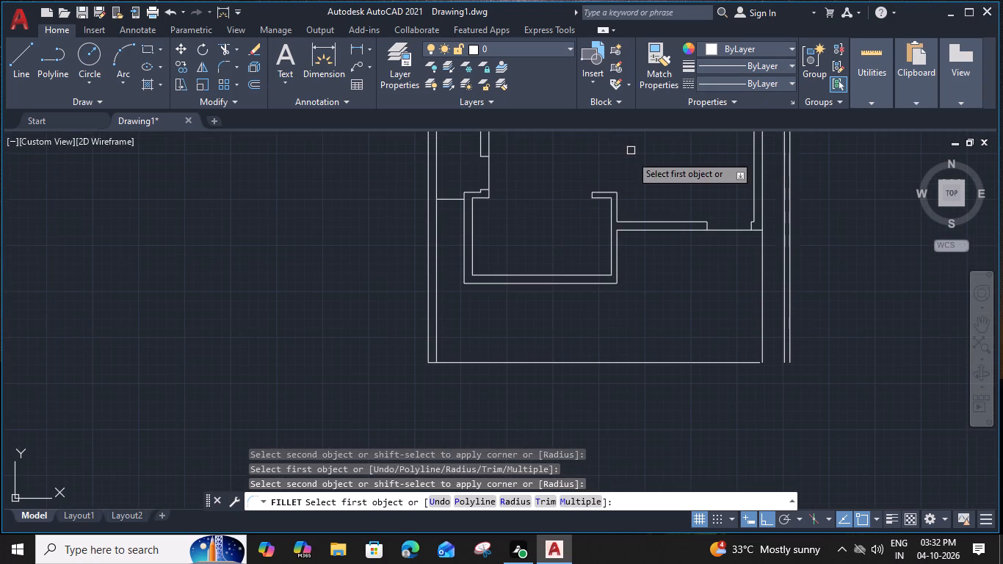
click(794, 352)
click(746, 362)
click(783, 347)
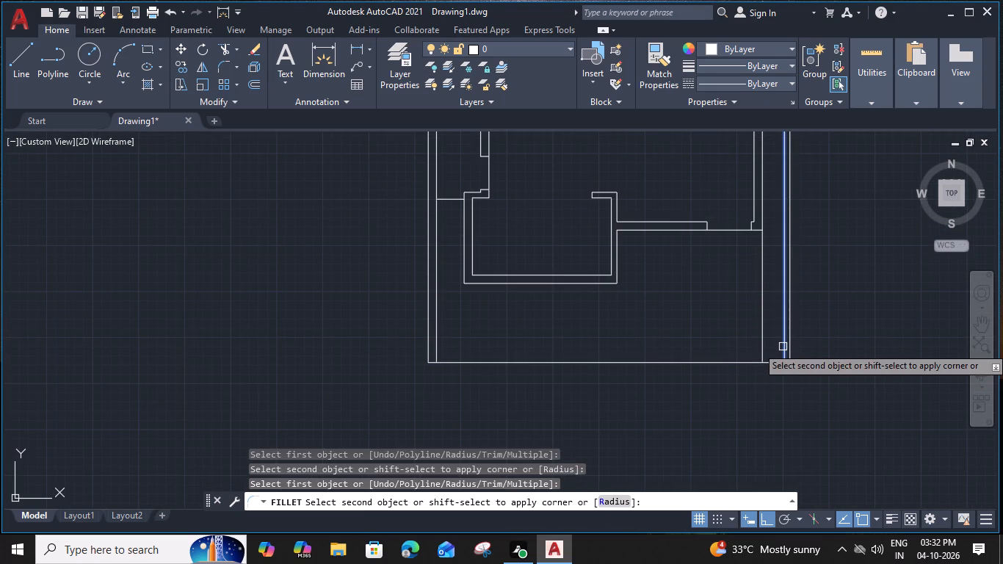
key(Escape)
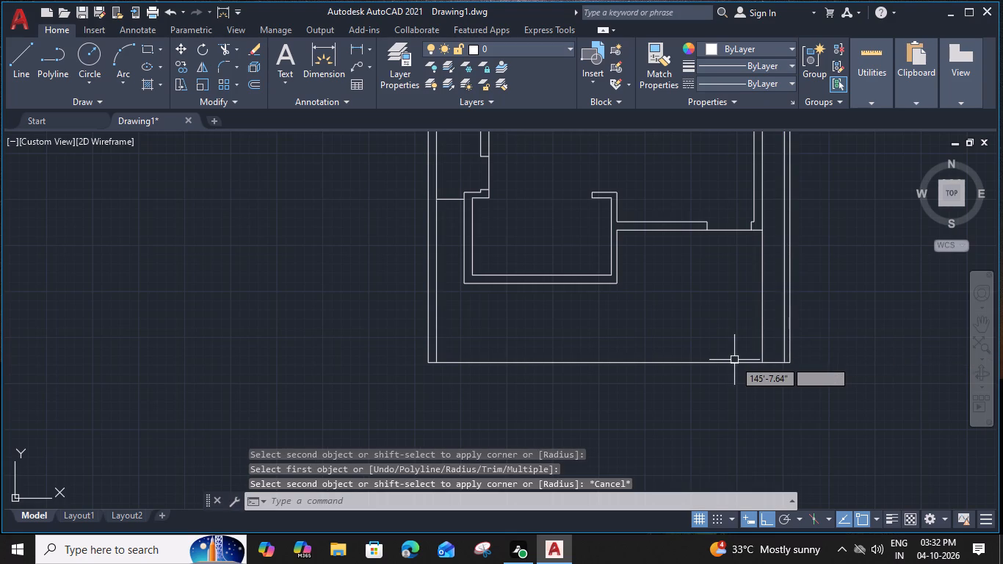
Offset the bottom boundary line 6" inward, toward the house.
click(731, 364)
text(O)
key(space)
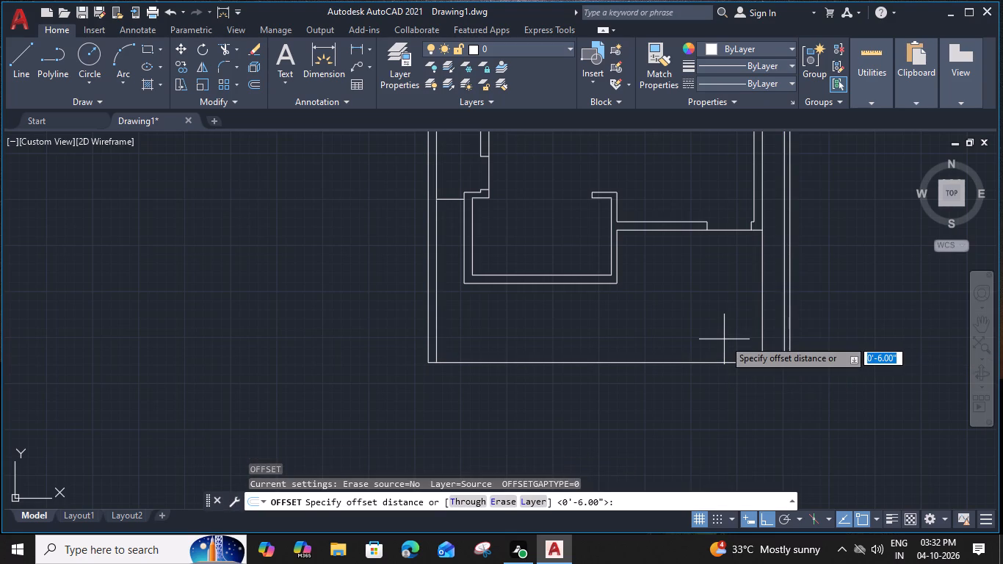
key(2)
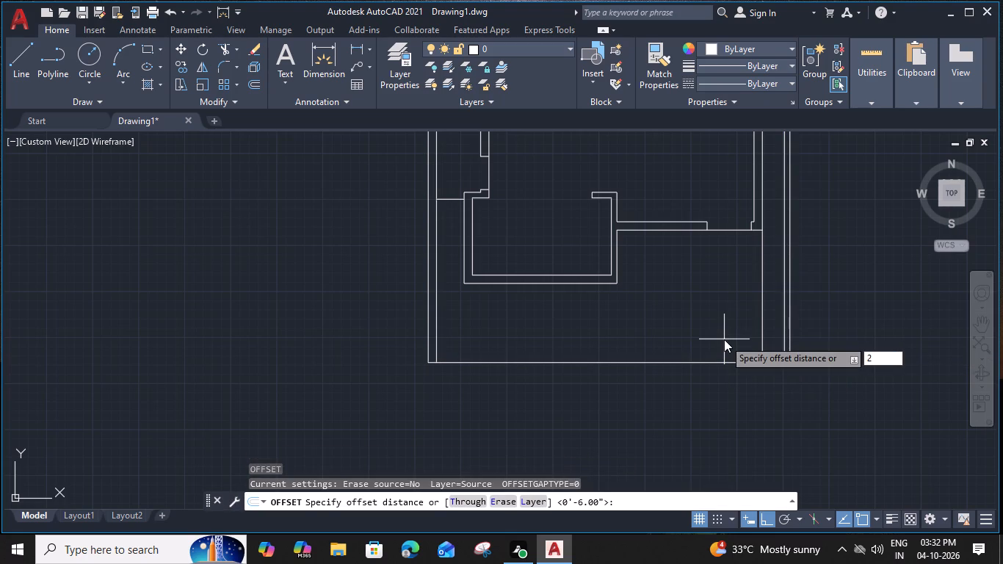
key(BackSpace)
key(6)
key(Right)
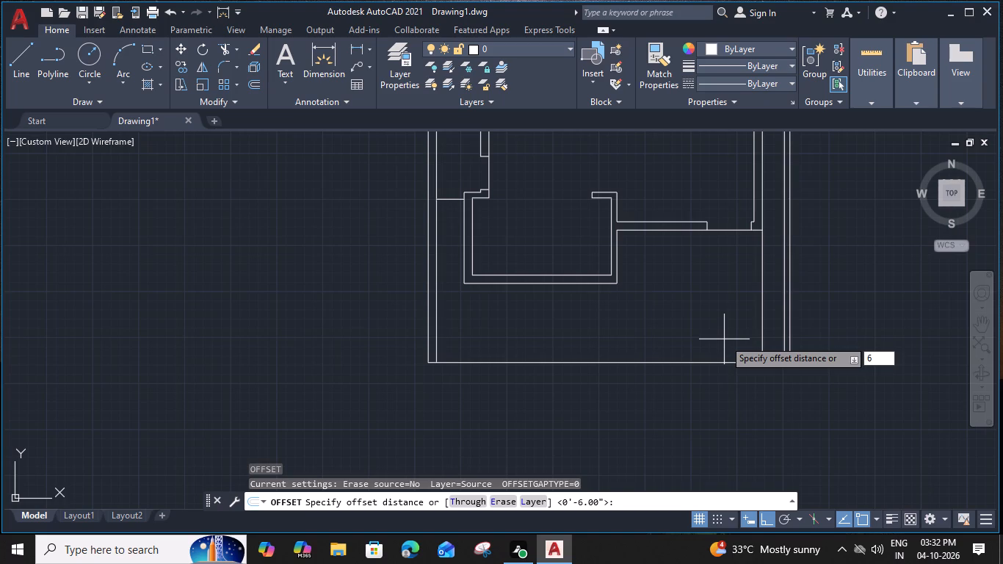
key(shift+quotedbl)
key(Return)
click(724, 339)
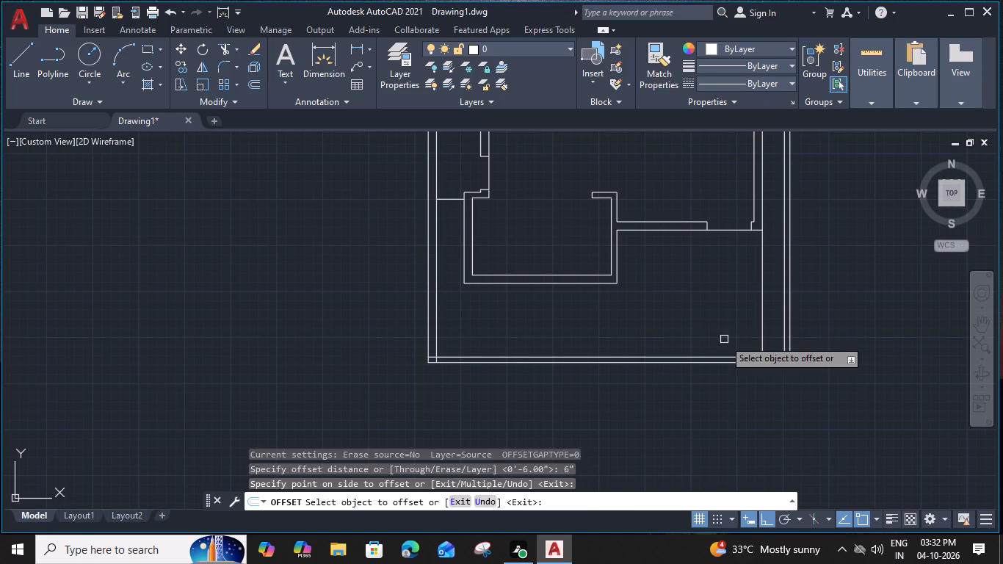
key(Escape)
Fillet the inner bottom boundary line with the inner right and inner left boundary lines at both lower corners.
text(F)
key(space)
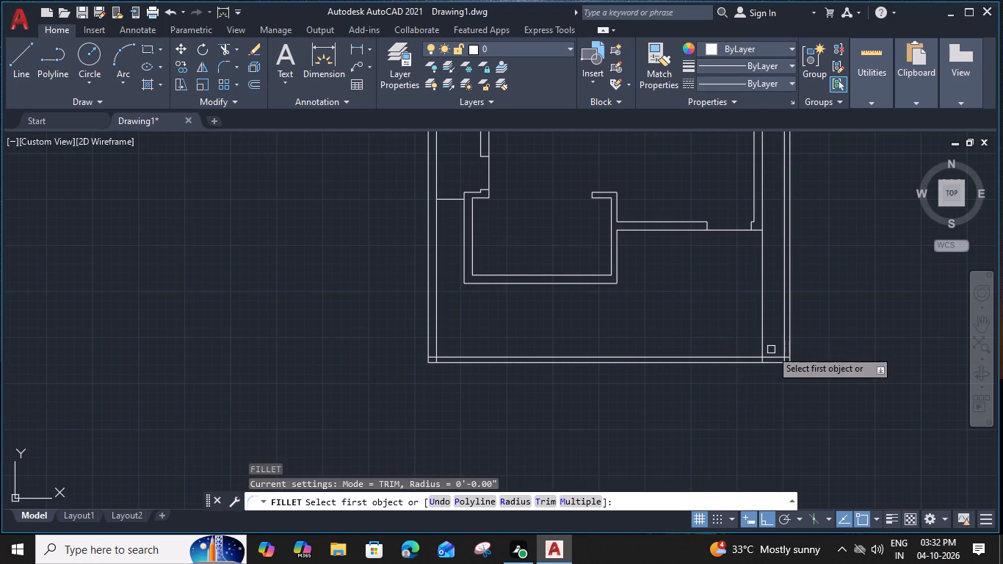
click(772, 356)
click(784, 344)
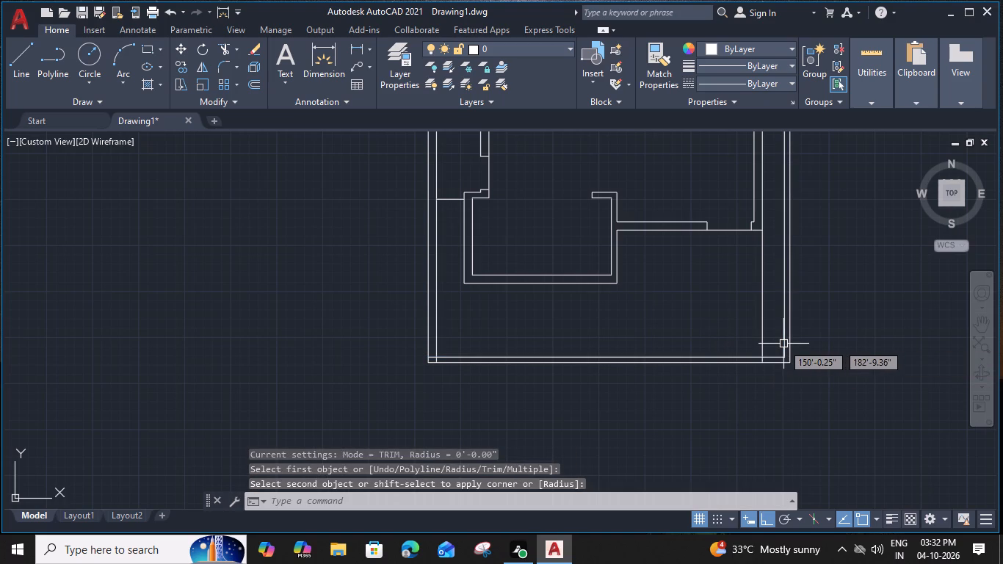
click(472, 356)
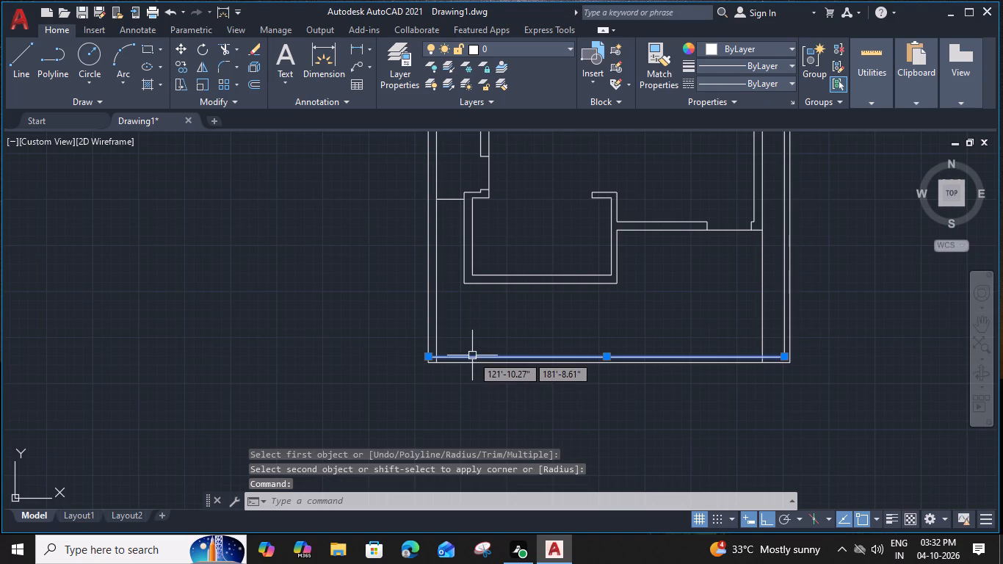
key(Escape)
text(F)
key(space)
click(472, 355)
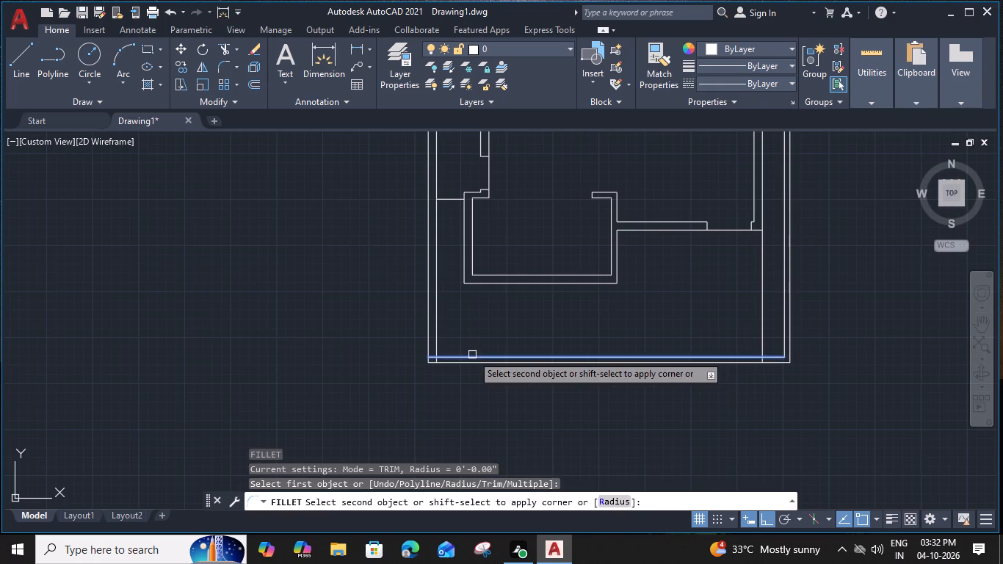
click(438, 333)
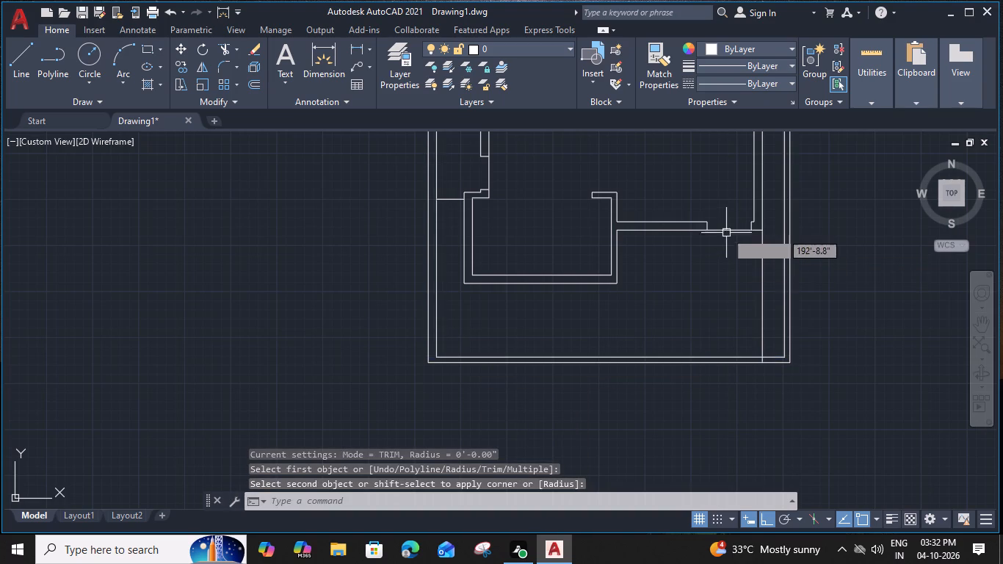
Trim the right exterior wall's outer line between the house's lower wall and the inner bottom boundary line.
key(t)
text(R)
key(space)
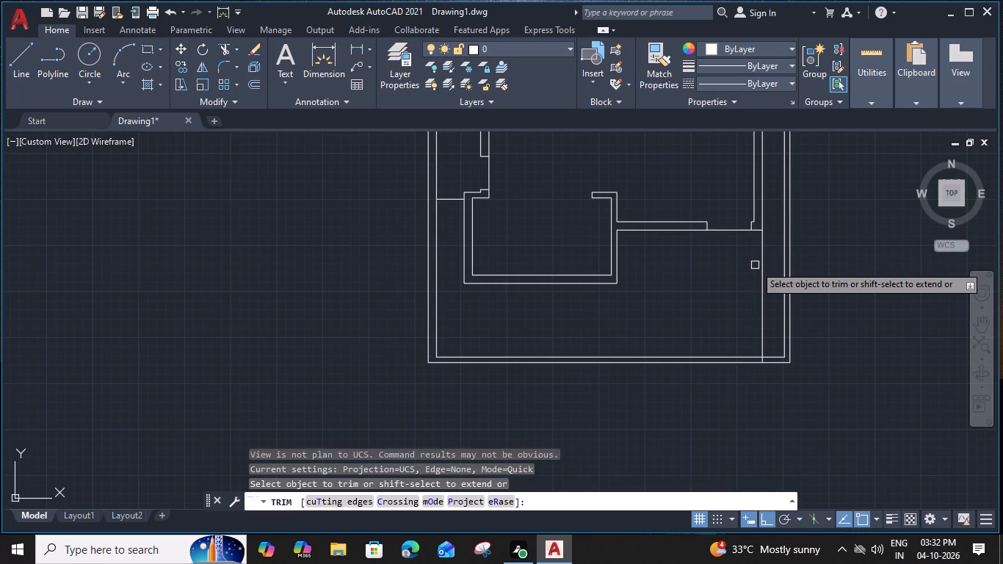
click(761, 267)
key(Escape)
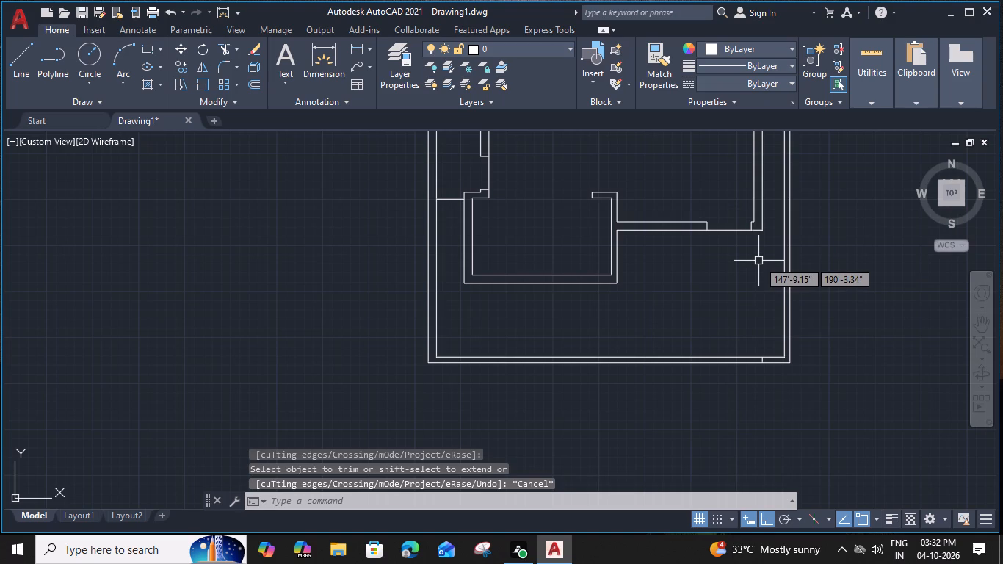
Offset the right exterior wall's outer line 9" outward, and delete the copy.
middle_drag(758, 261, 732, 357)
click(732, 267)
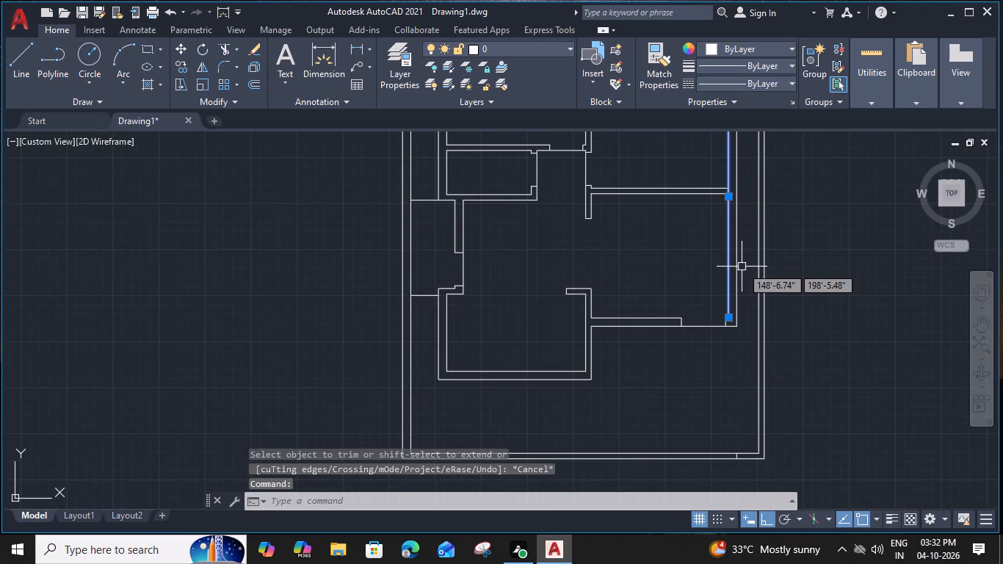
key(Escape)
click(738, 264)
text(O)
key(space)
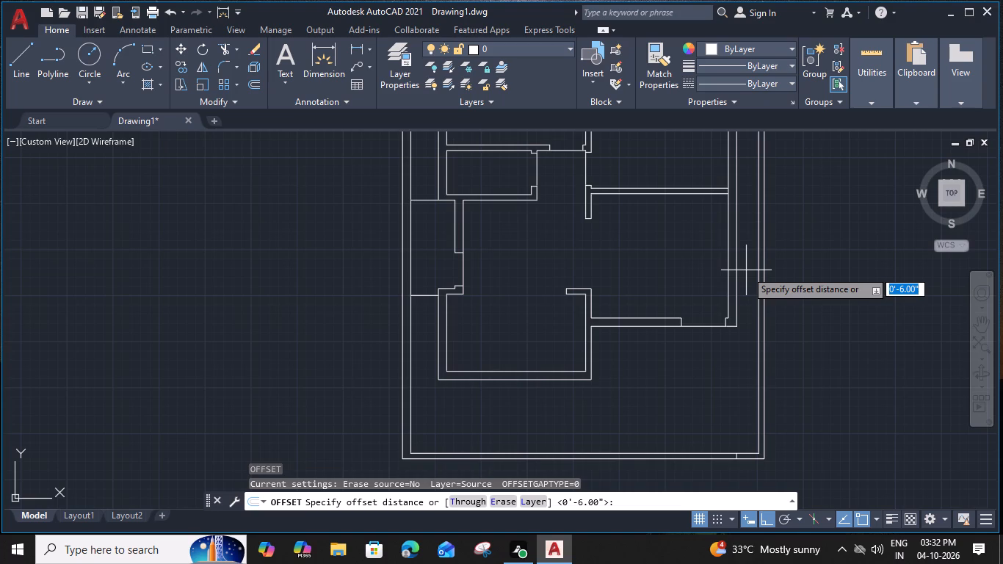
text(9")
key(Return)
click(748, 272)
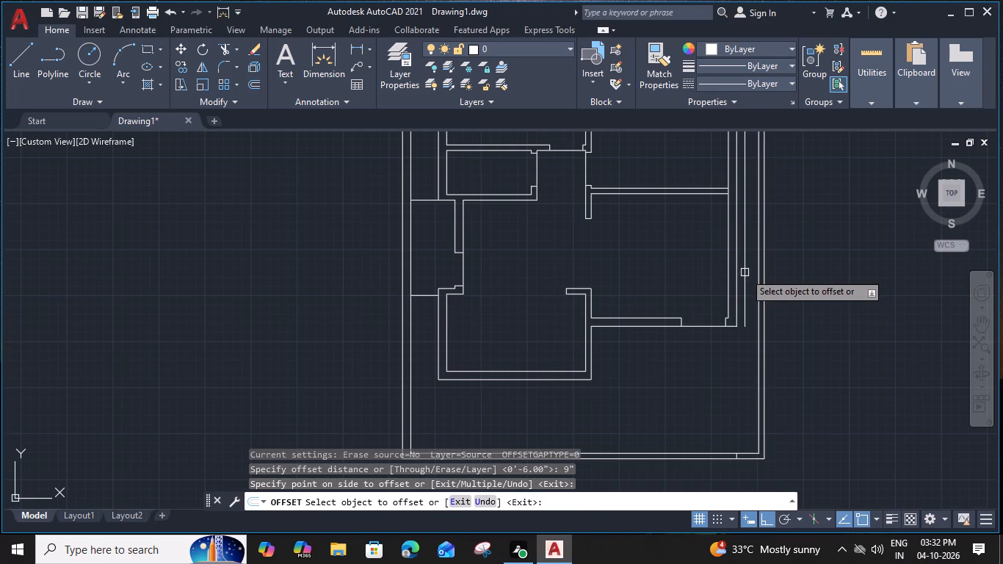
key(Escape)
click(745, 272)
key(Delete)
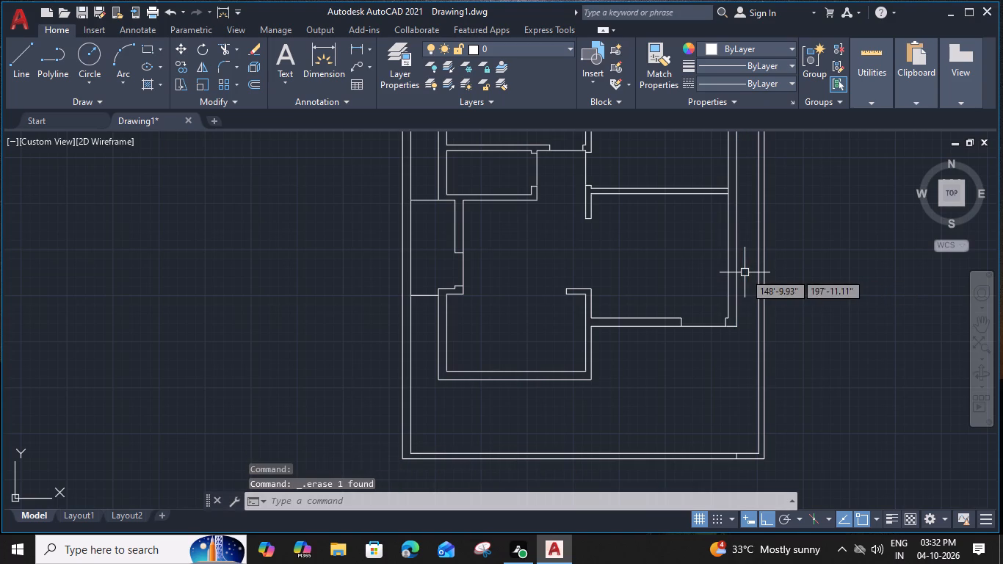
Offset the right exterior wall's outer line 11" outward, and extend the copy down to the inner bottom boundary line.
click(736, 273)
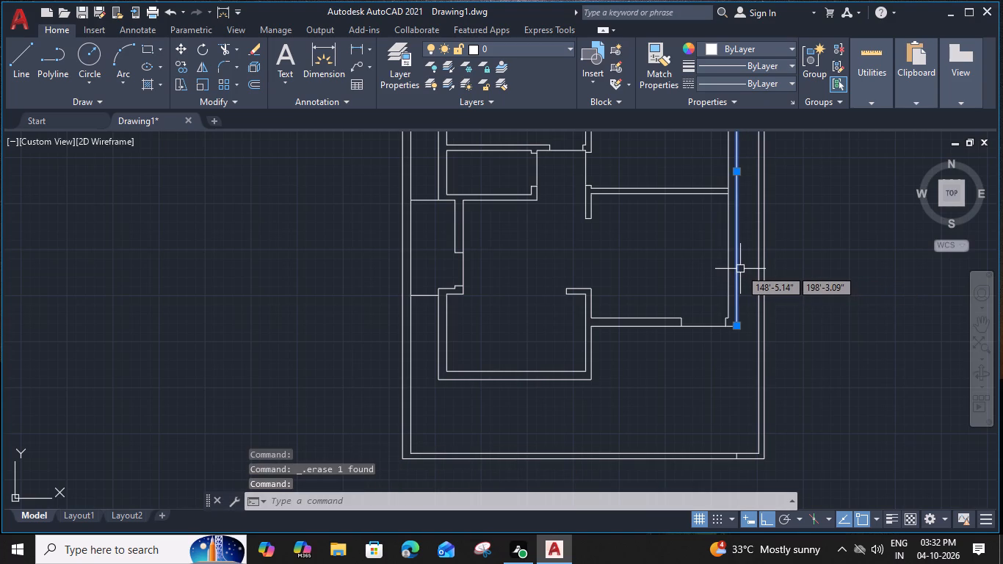
text(O 11")
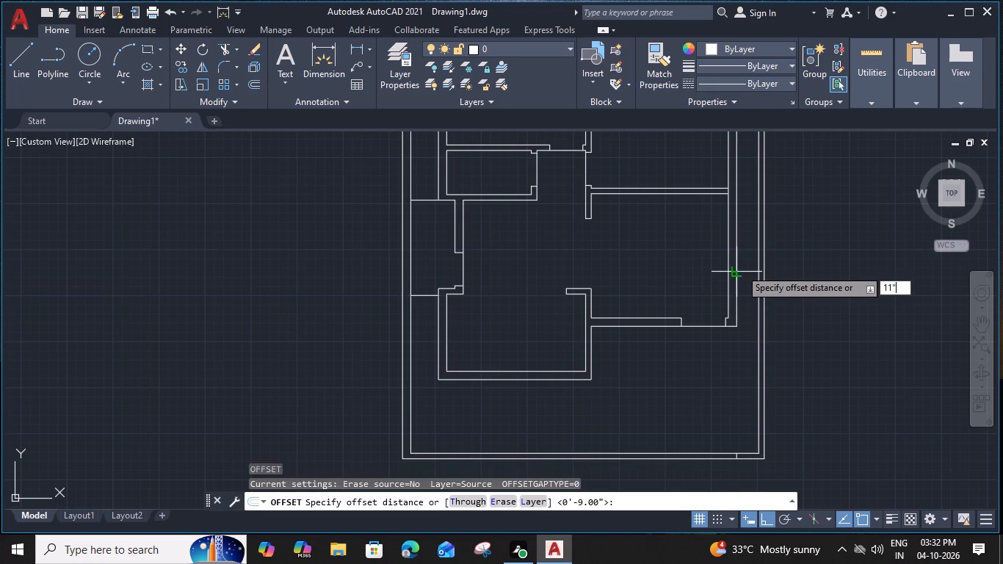
key(Return)
click(748, 273)
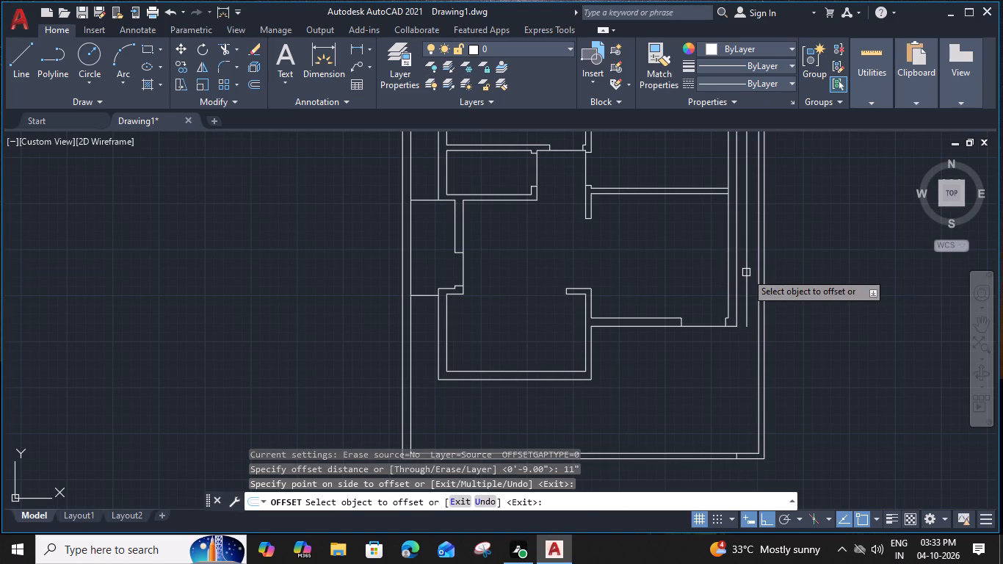
key(Escape)
text(EX)
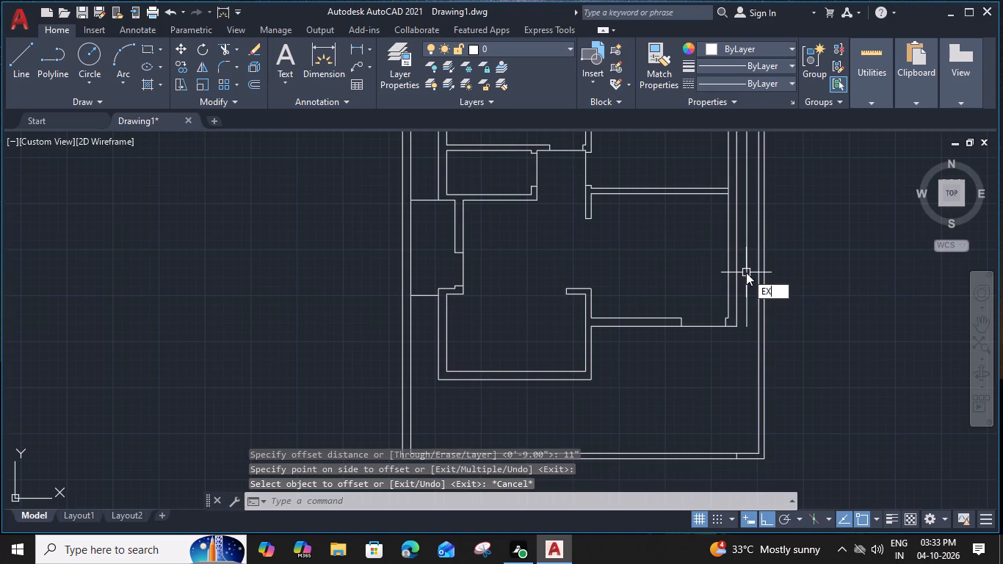
key(space)
click(746, 272)
key(Escape)
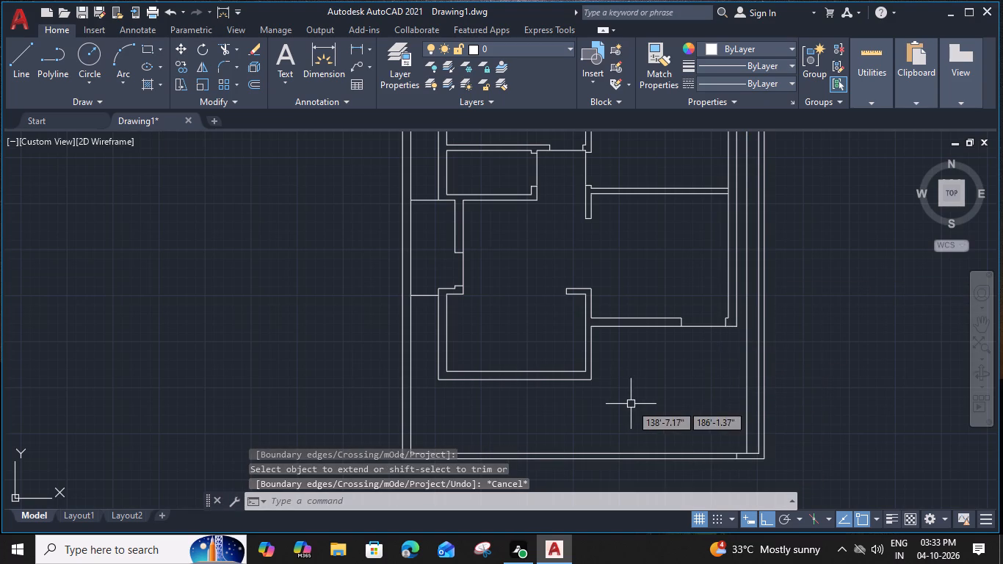
Draw vertical lines from the lower-left room's two bottom outer corners down to the inner bottom boundary line.
text(L)
key(space)
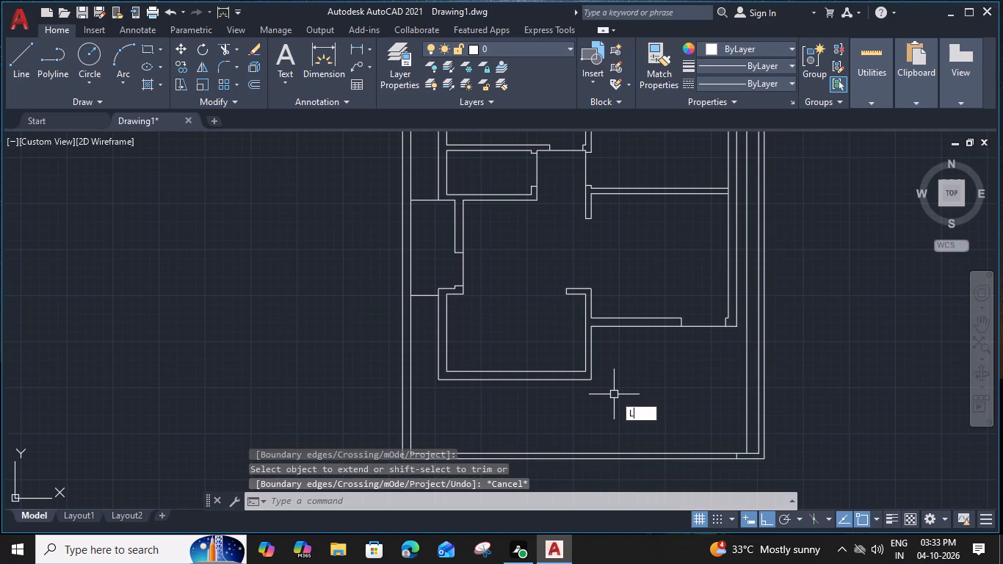
click(593, 383)
click(593, 451)
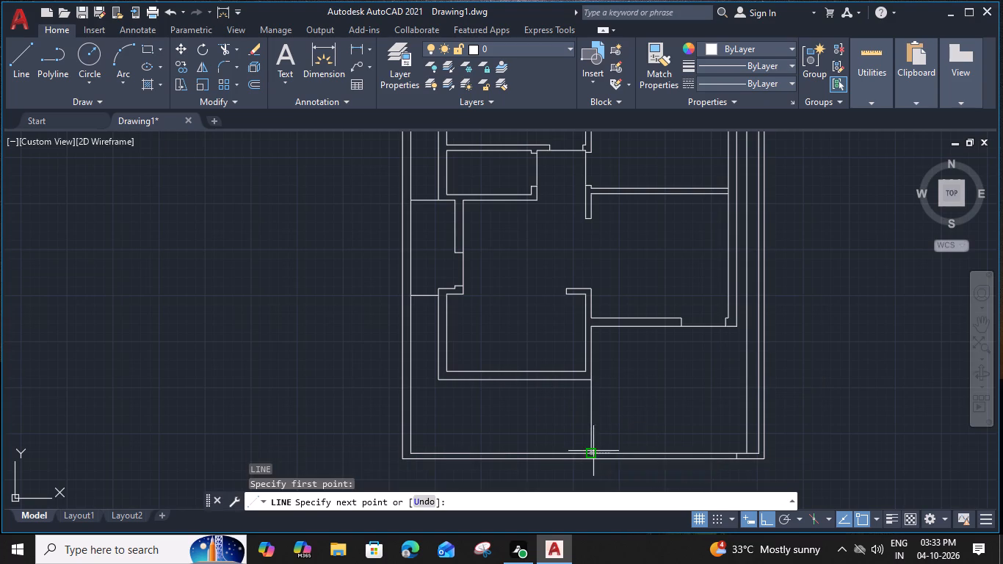
key(Escape)
middle_drag(564, 430, 645, 413)
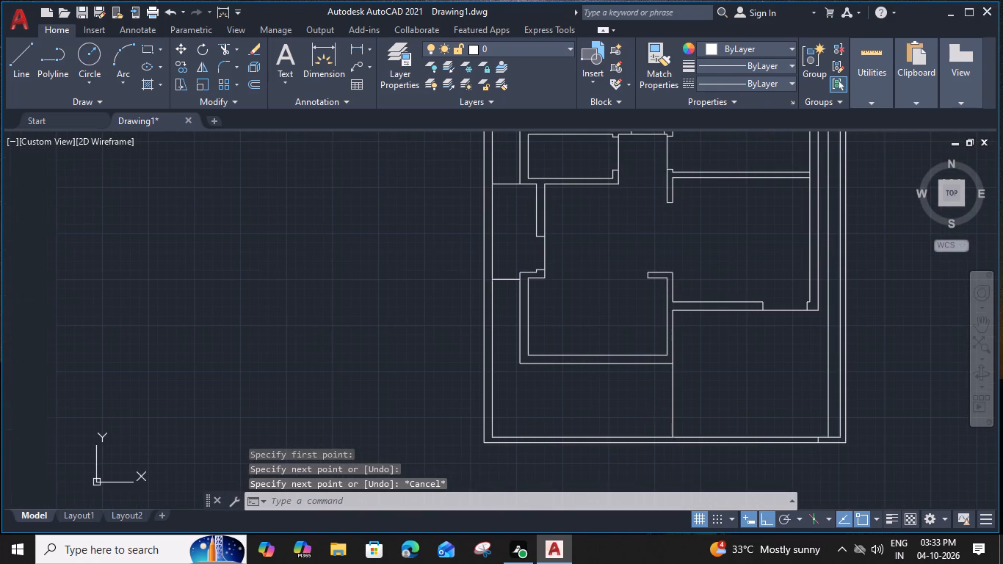
text(L)
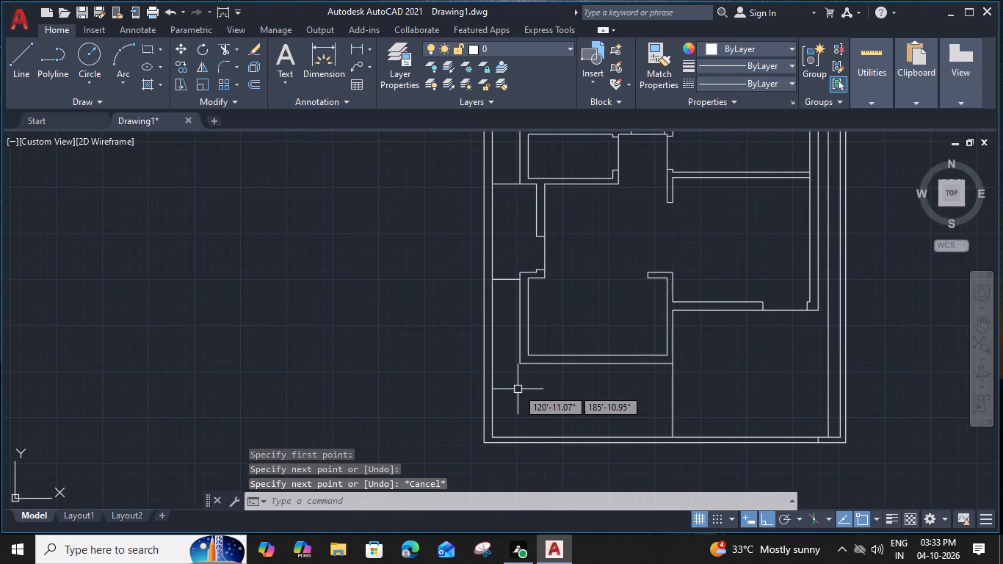
key(space)
click(521, 361)
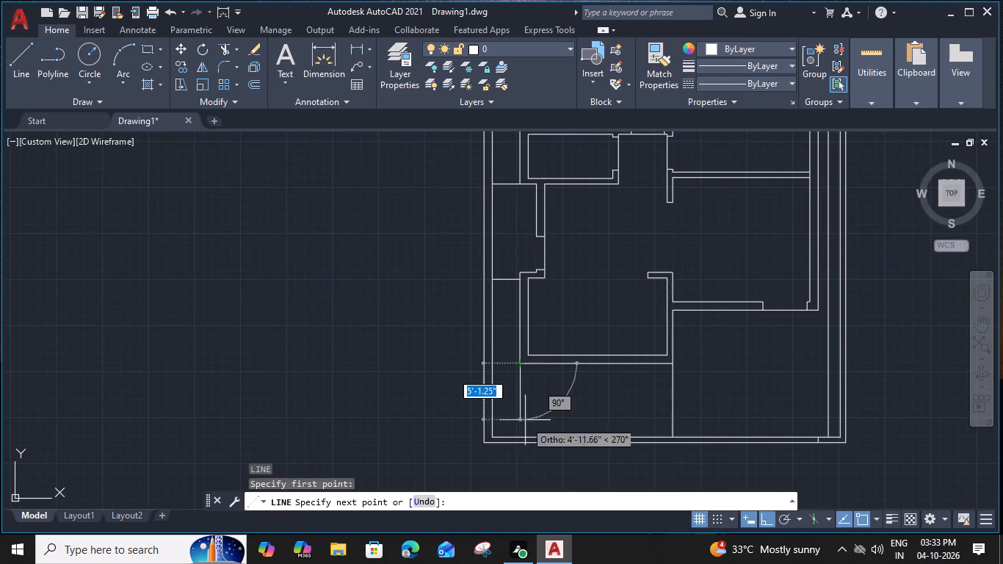
click(520, 438)
key(Escape)
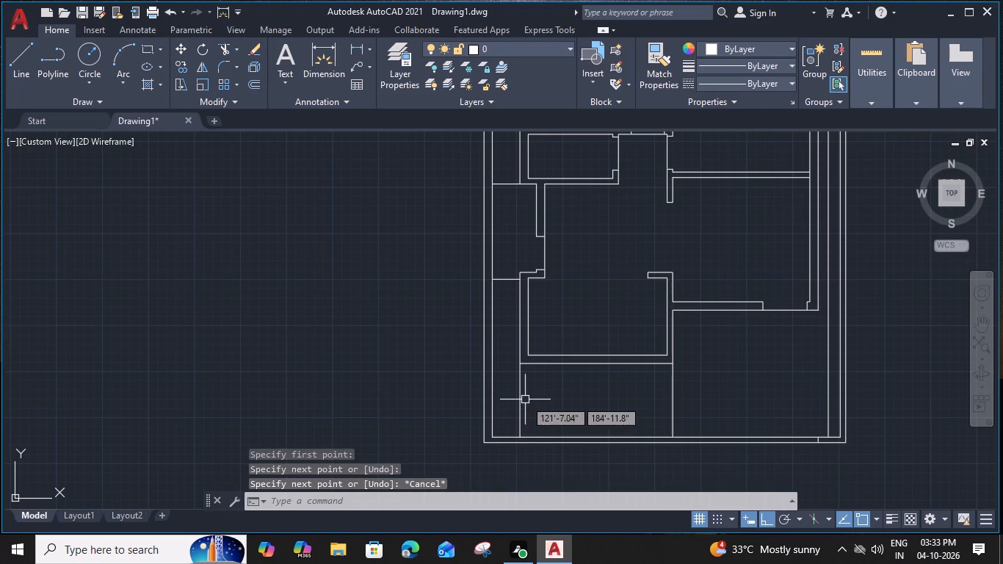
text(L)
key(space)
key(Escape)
Offset the left vertical line below the lower-left room 3' to the right to mark the stair landing's edge.
click(521, 399)
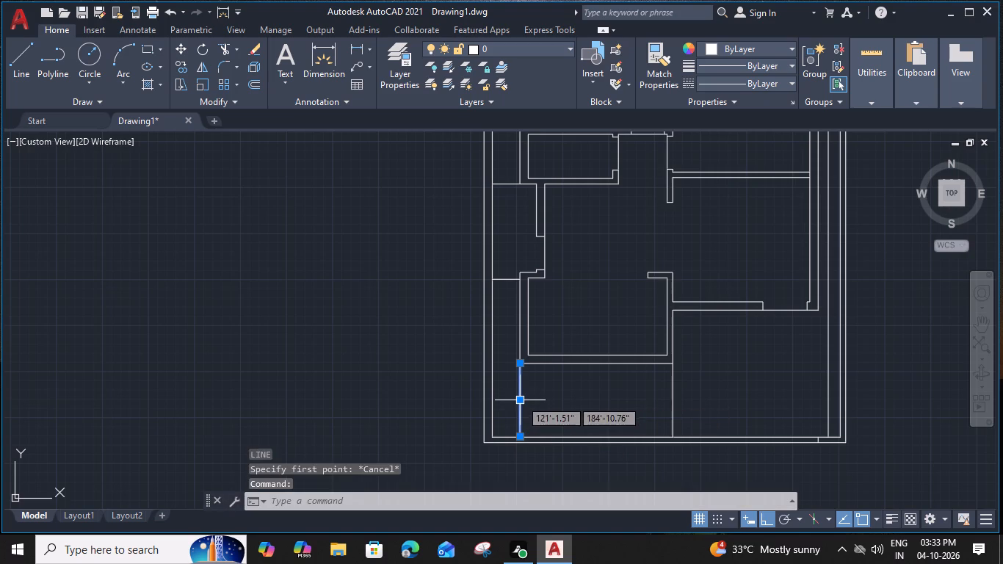
text(O 3)
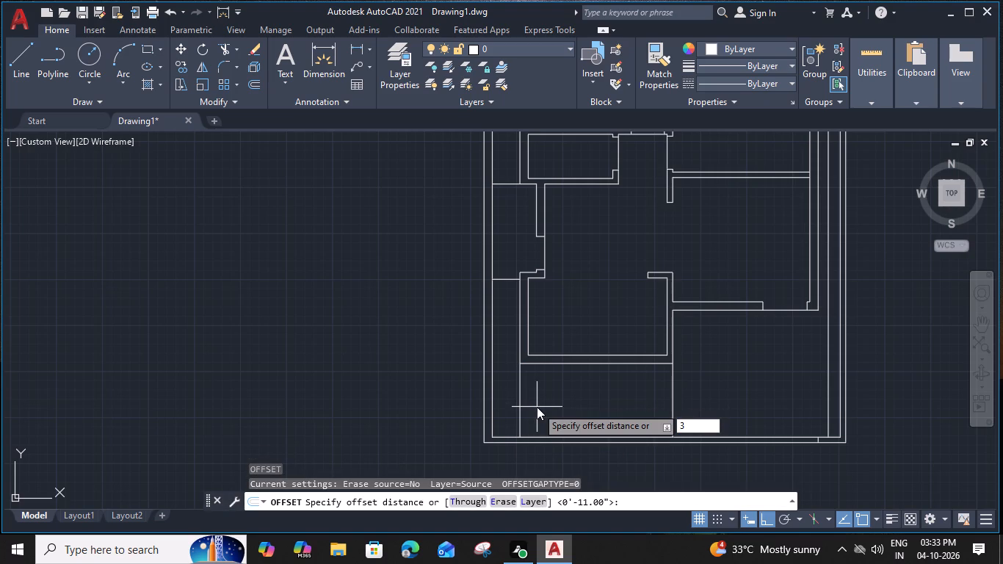
key(shift+quotedbl)
key(BackSpace)
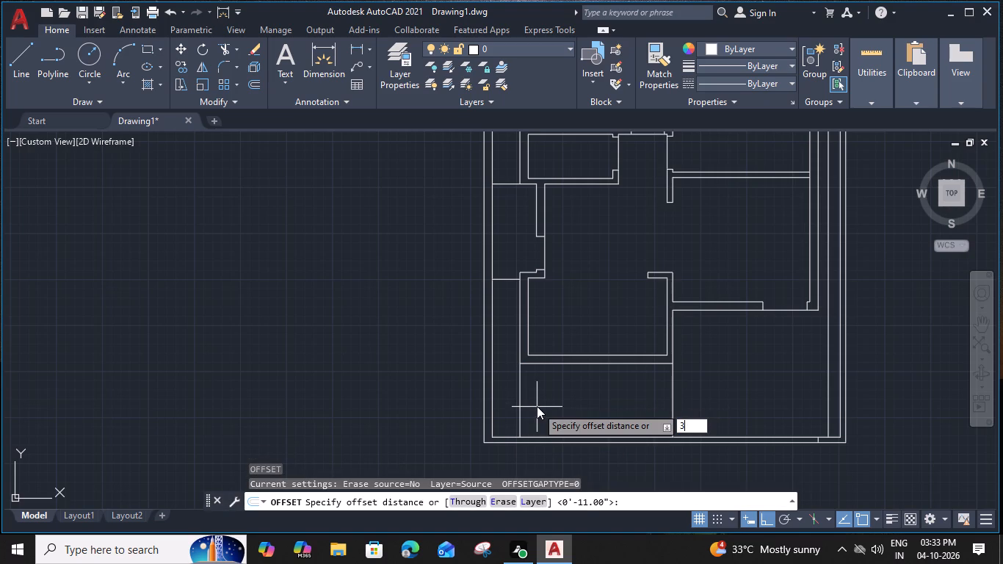
key(apostrophe)
key(Return)
click(539, 408)
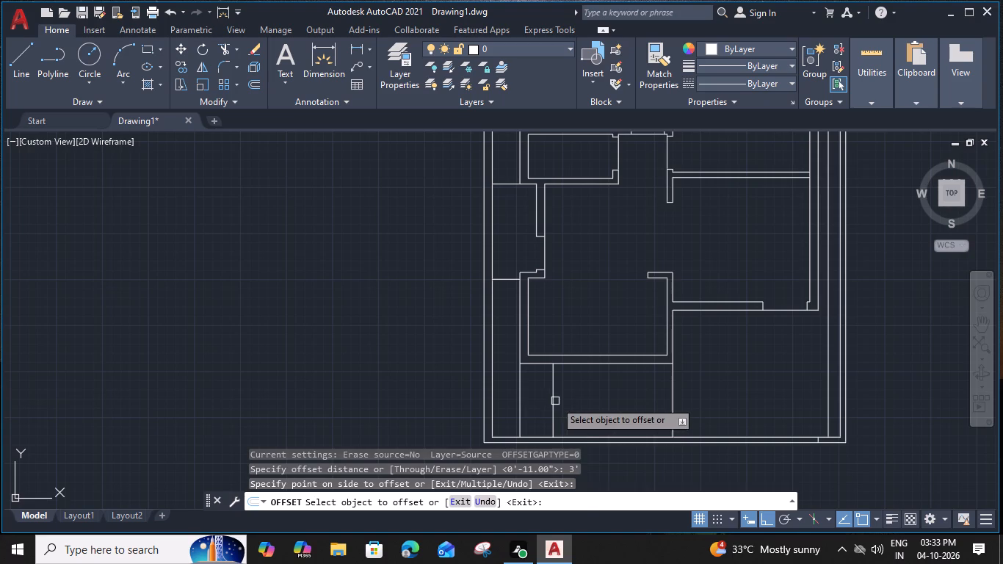
click(555, 401)
key(Escape)
Draw a horizontal centre line from the landing edge's midpoint across to the vertical line at the stair's right end.
text(L)
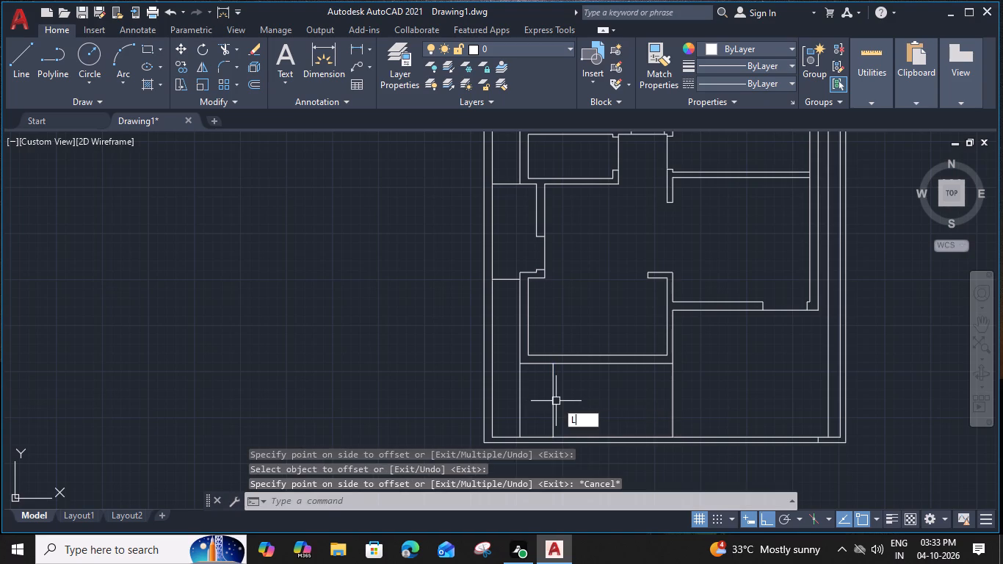
key(space)
click(556, 401)
click(672, 398)
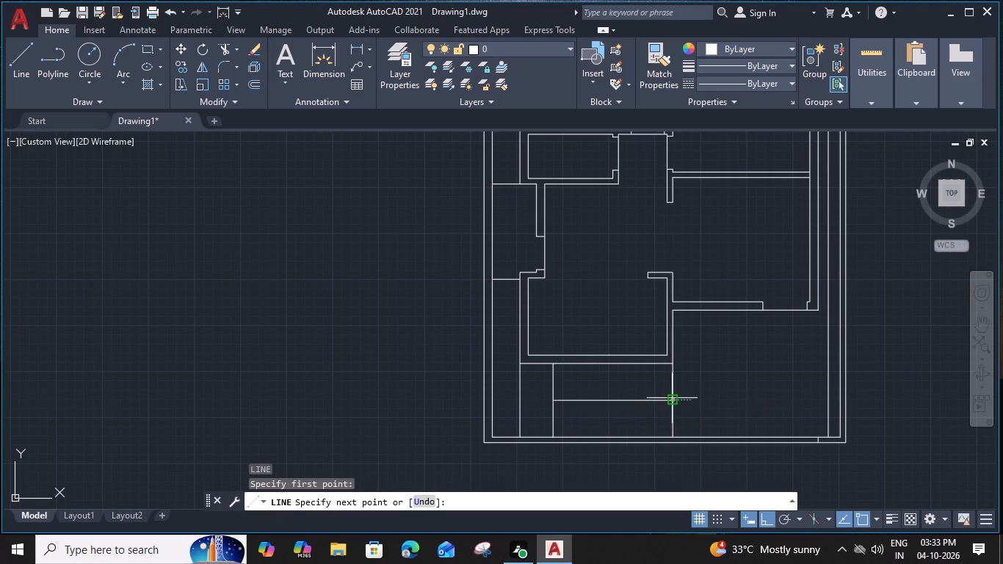
key(Escape)
Offset the stair's horizontal centre line 3" upward and 3" downward, and delete the original centre line.
middle_drag(541, 396, 506, 385)
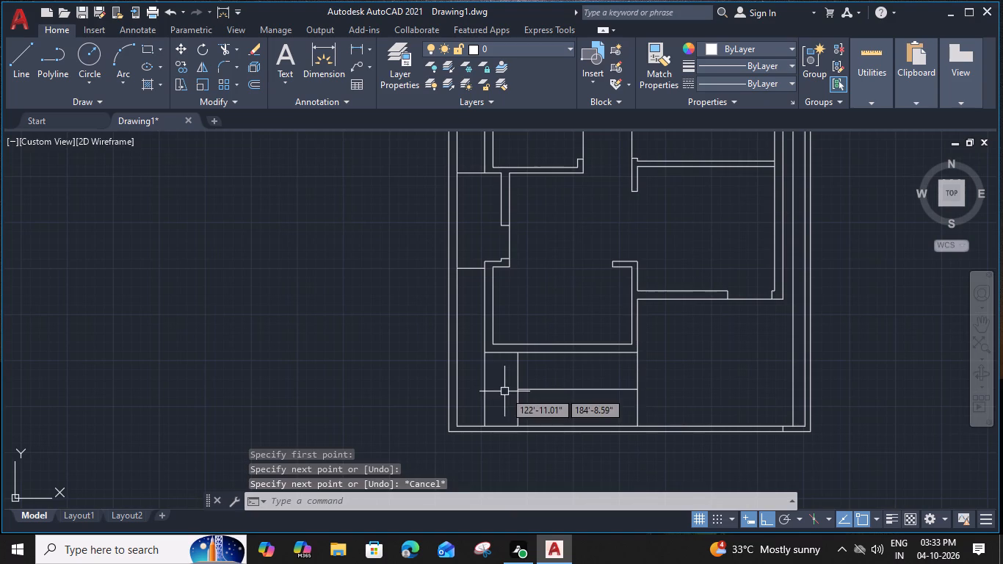
click(609, 389)
text(O 3")
key(Return)
click(610, 369)
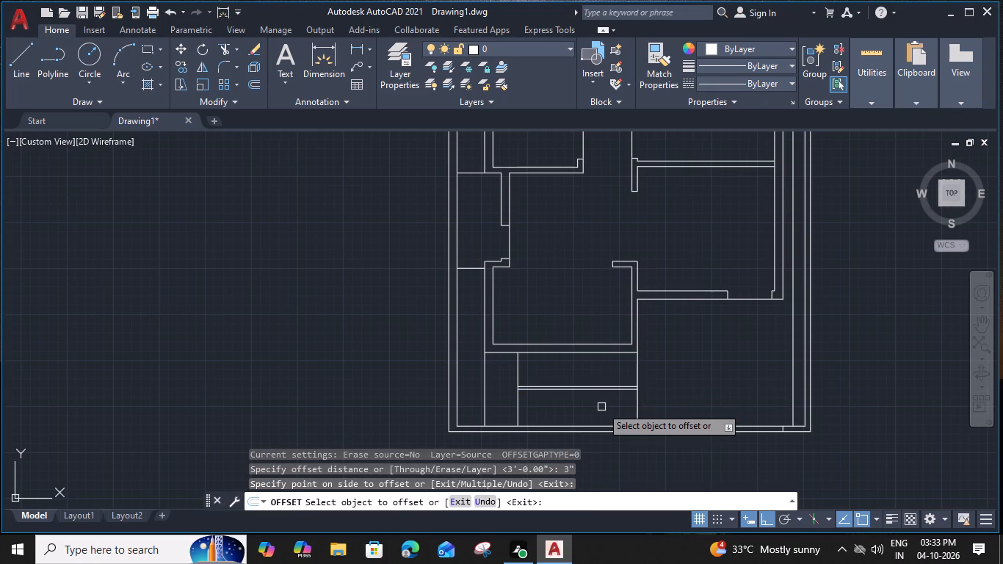
scroll(601, 407, up, 2)
click(613, 368)
click(612, 410)
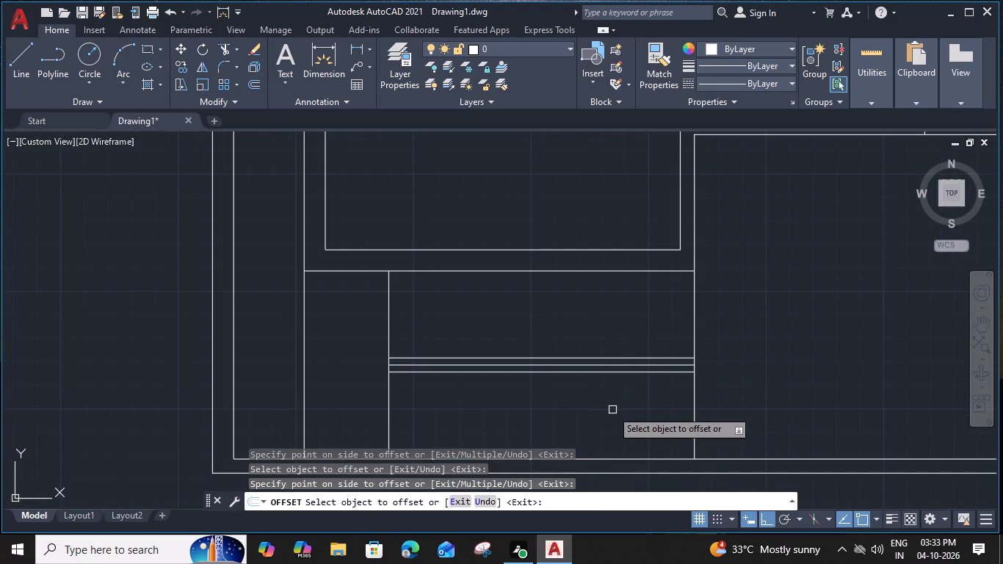
key(Escape)
click(620, 366)
key(Delete)
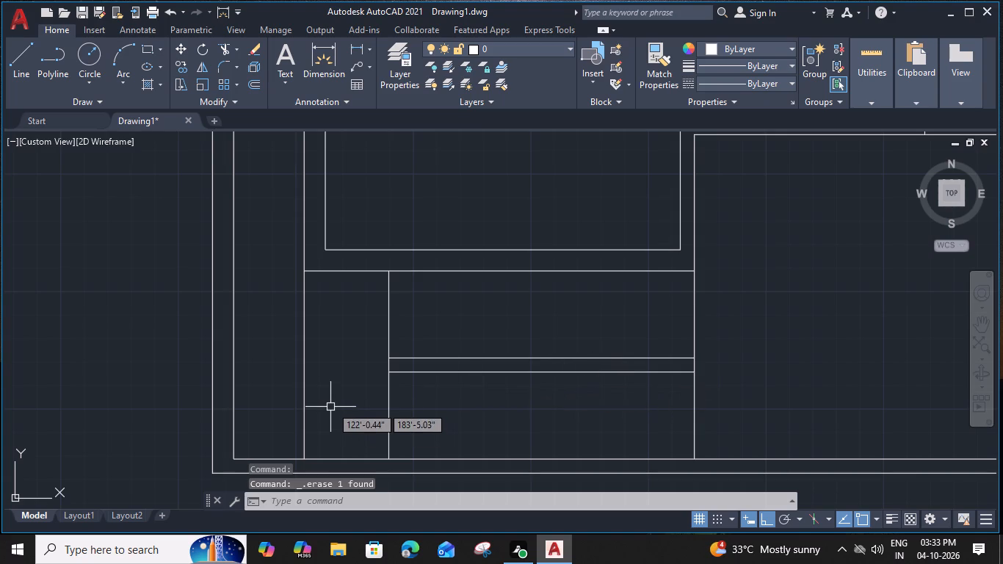
Draw two diagonal winder lines from the landing edge's midpoint to the landing's upper-left and lower-left corners.
text(L)
key(space)
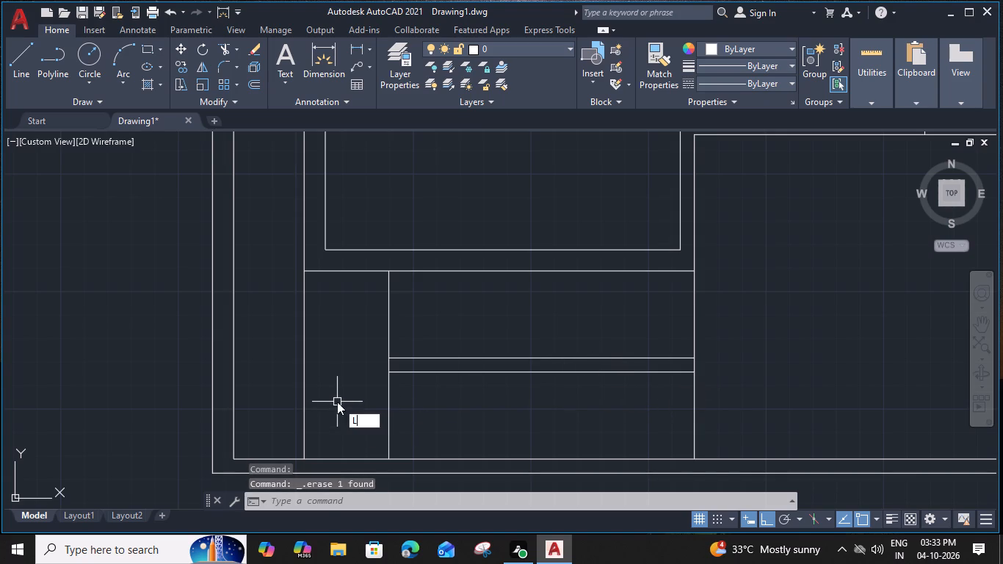
click(391, 364)
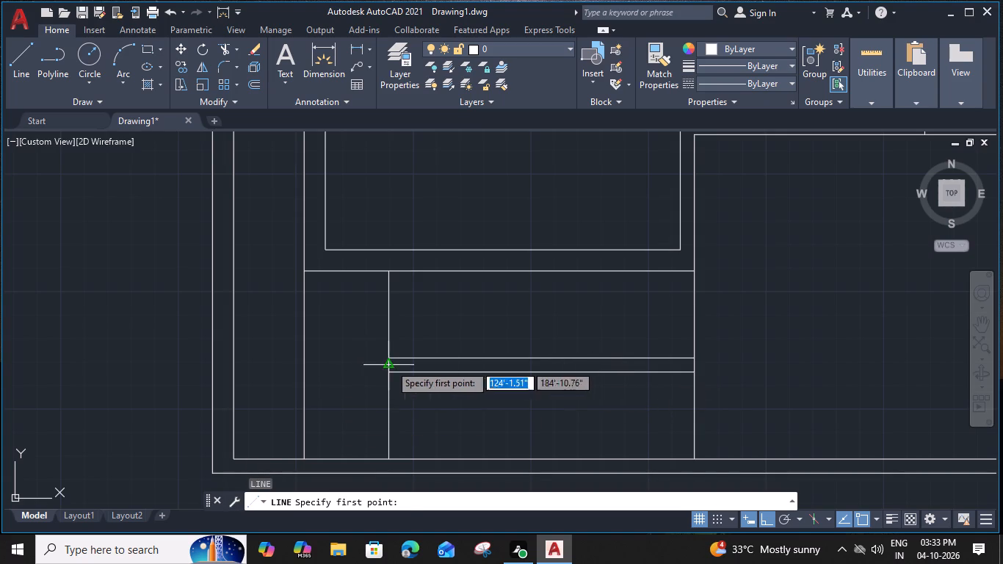
click(301, 272)
key(Escape)
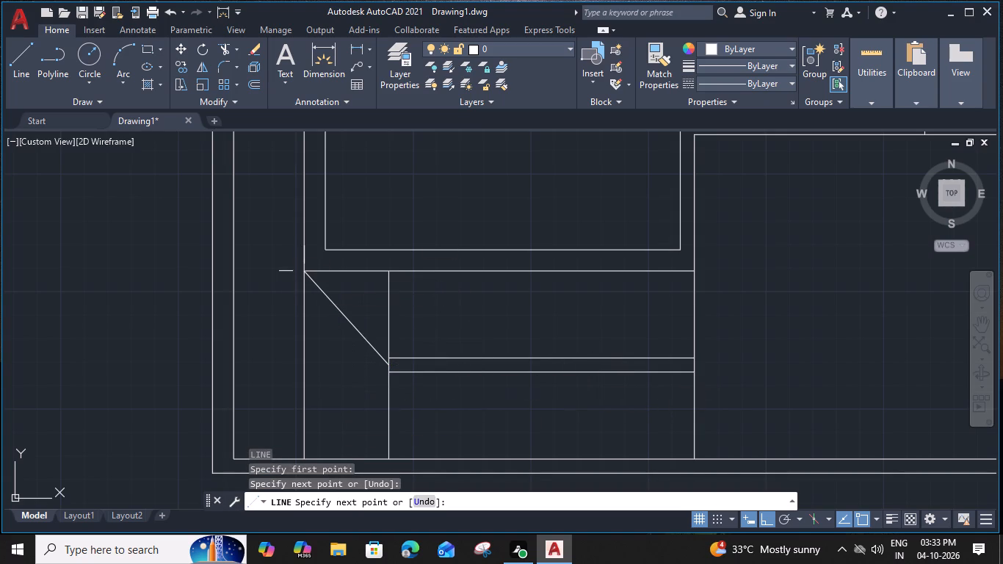
key(space)
click(390, 368)
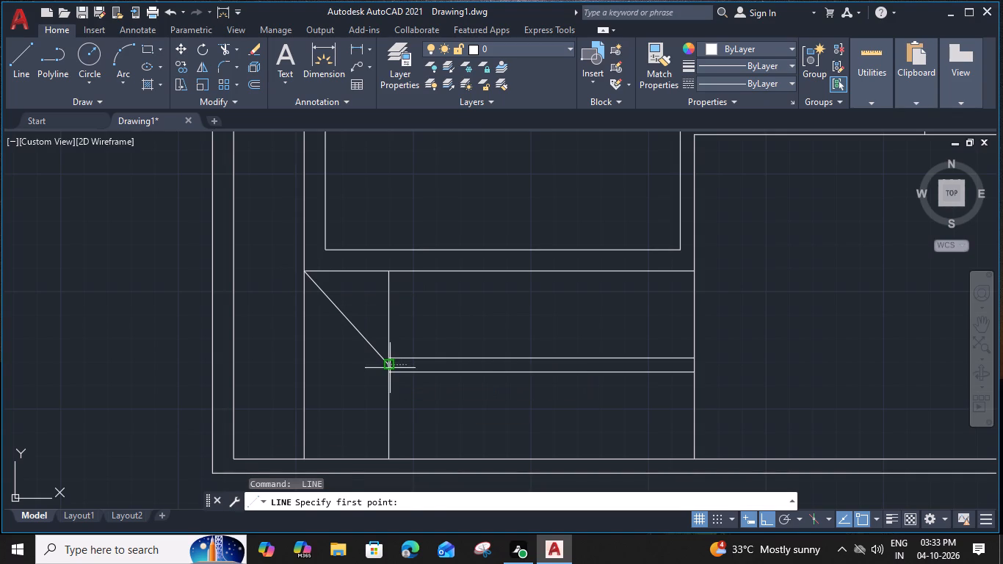
click(307, 455)
key(Escape)
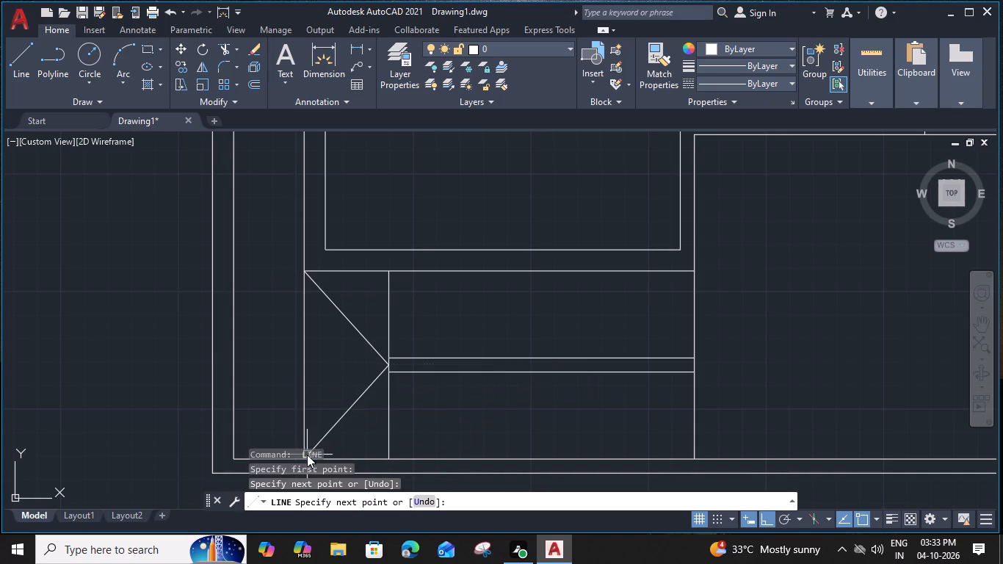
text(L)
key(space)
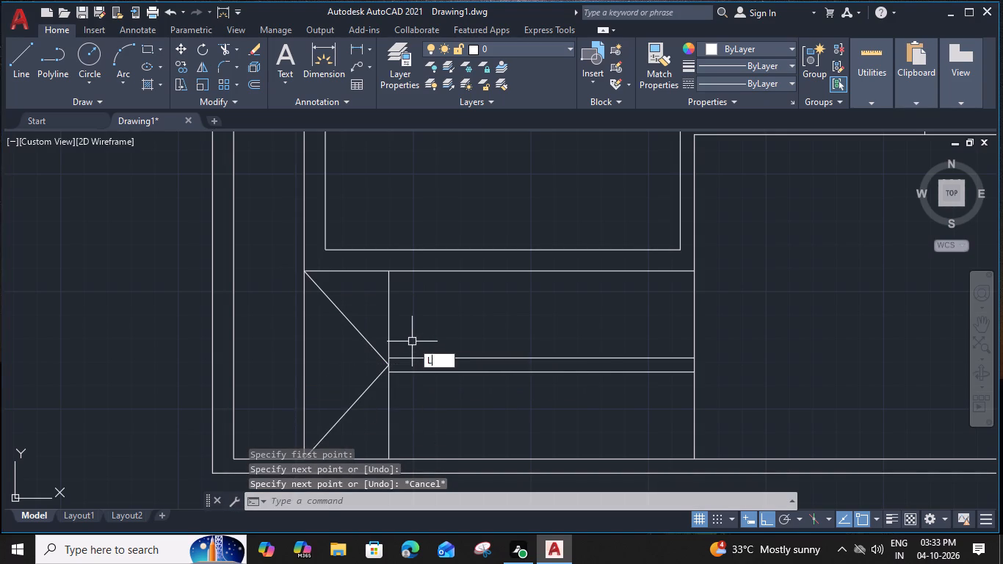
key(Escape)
Offset the landing edge successively to the right at 11" spacing, making eleven tread lines across the stair.
click(387, 326)
text(O 11")
key(Return)
click(424, 338)
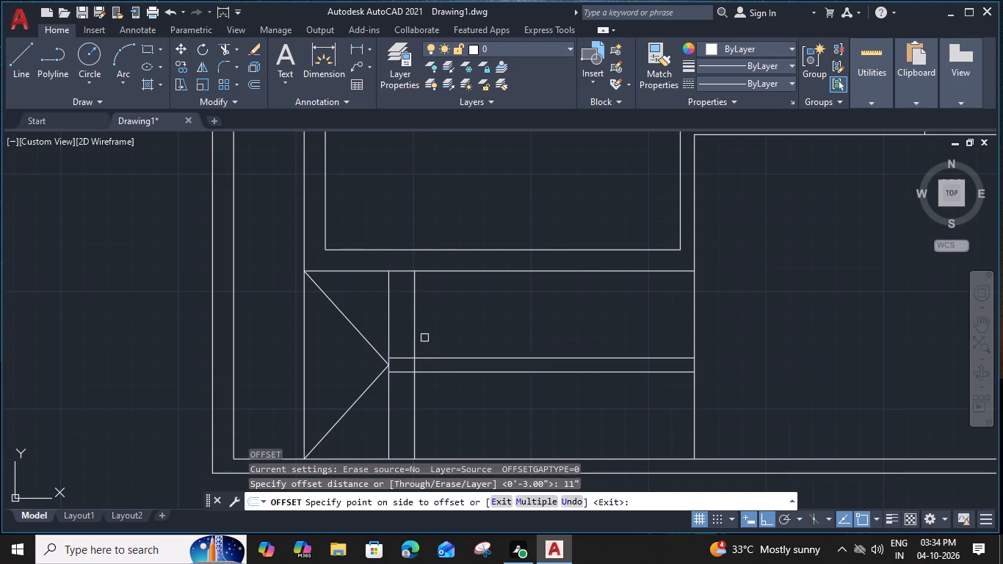
click(414, 331)
click(453, 335)
click(443, 331)
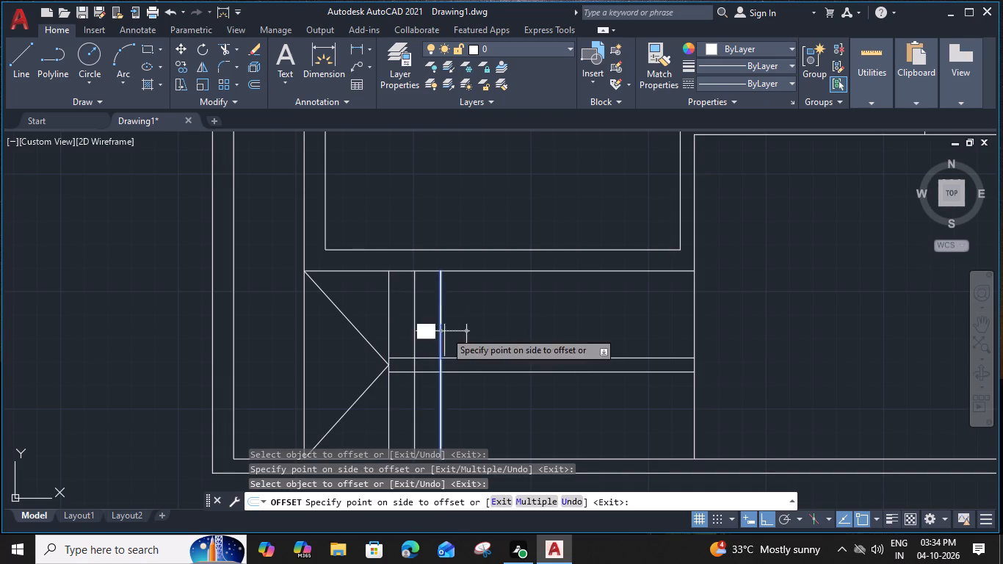
click(485, 335)
click(465, 333)
click(515, 336)
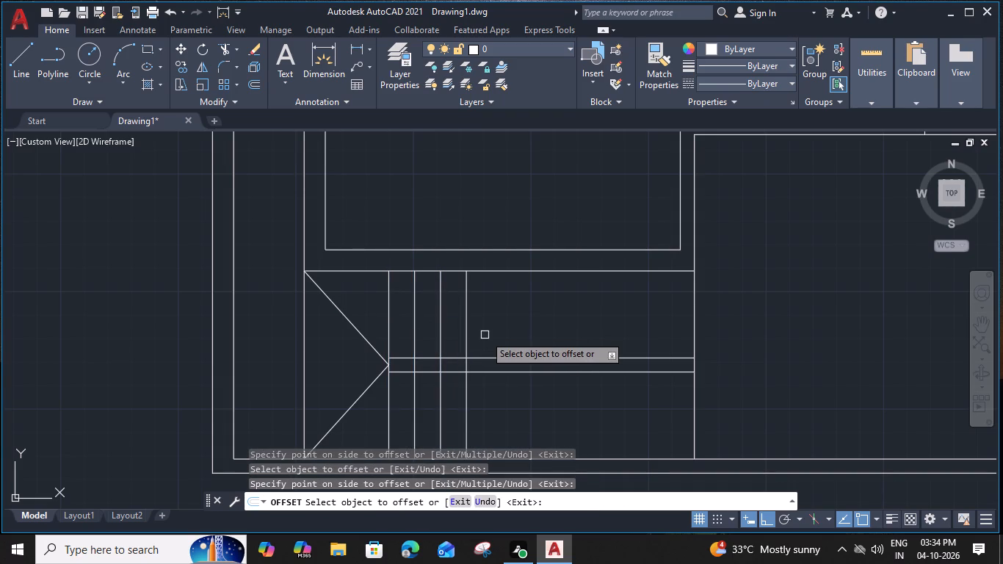
click(493, 330)
click(593, 330)
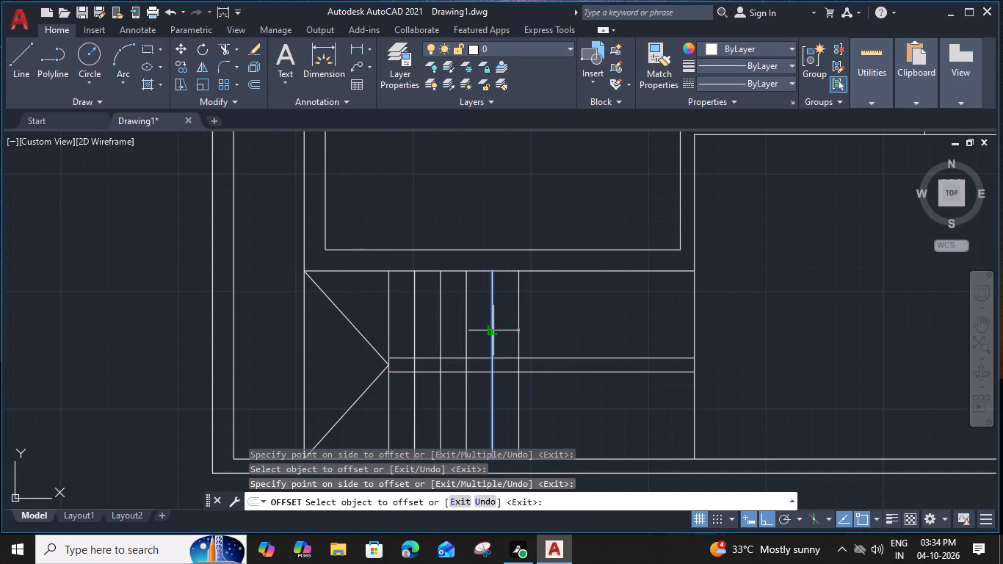
click(515, 335)
click(585, 342)
click(546, 339)
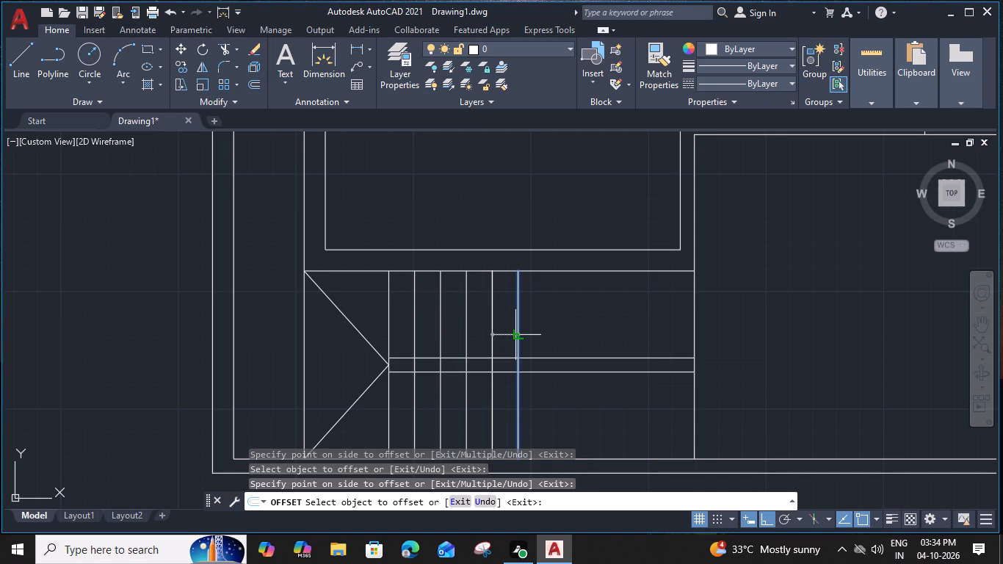
click(634, 341)
click(568, 339)
click(621, 340)
click(598, 343)
click(656, 341)
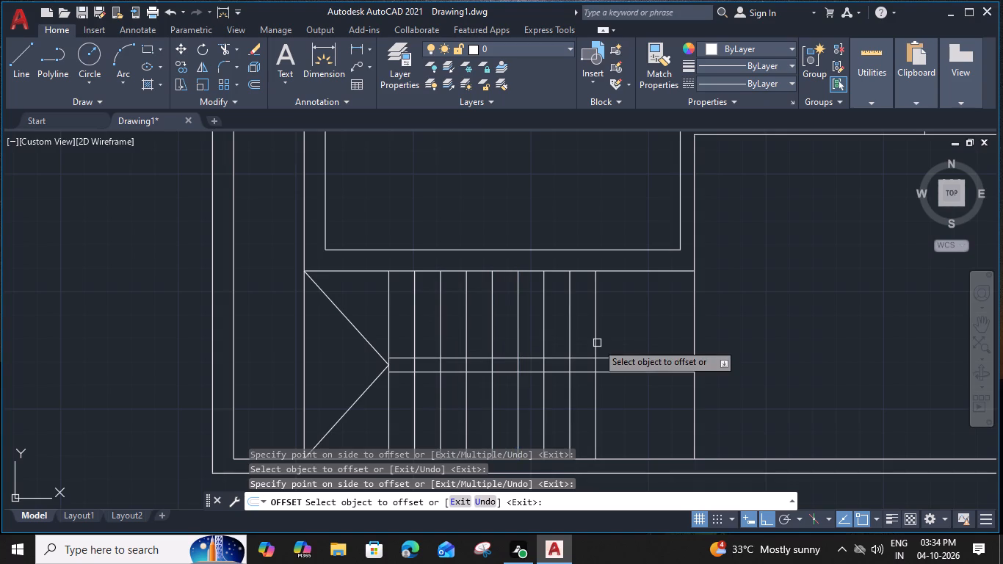
click(618, 338)
click(623, 336)
click(669, 336)
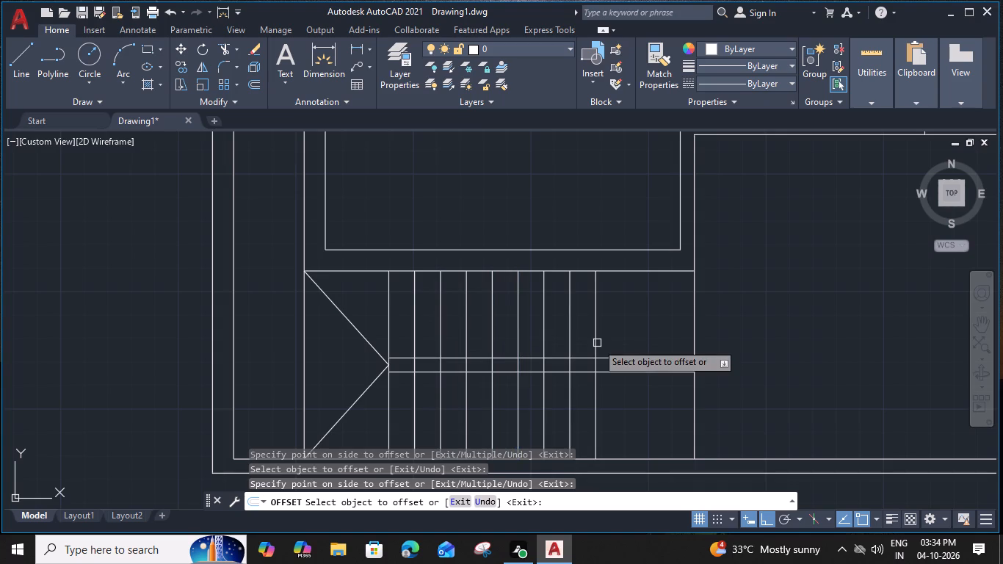
click(651, 332)
click(648, 332)
click(673, 334)
key(Escape)
Trim all tread line segments lying between the stair's two horizontal middle lines.
text(TR)
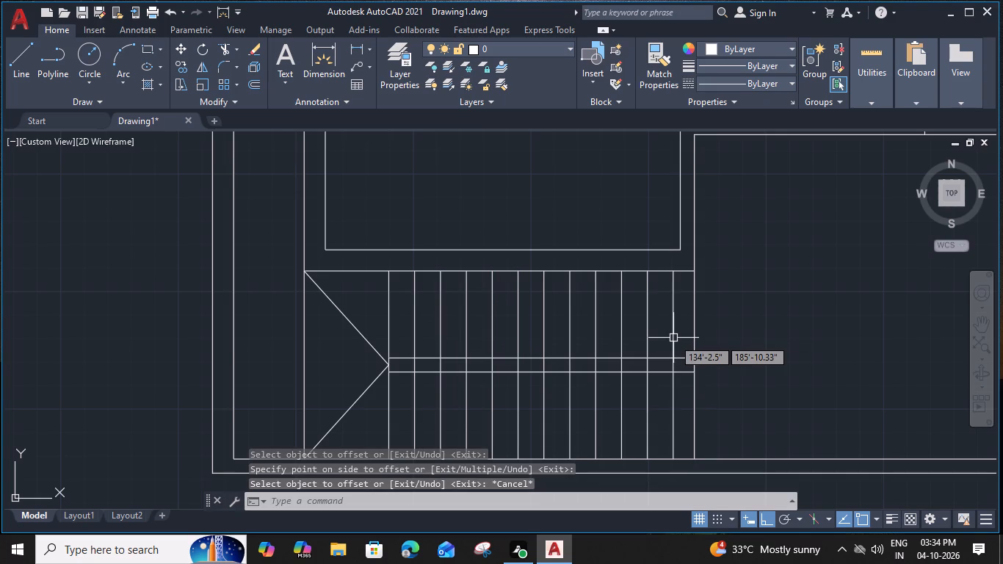
key(space)
click(681, 365)
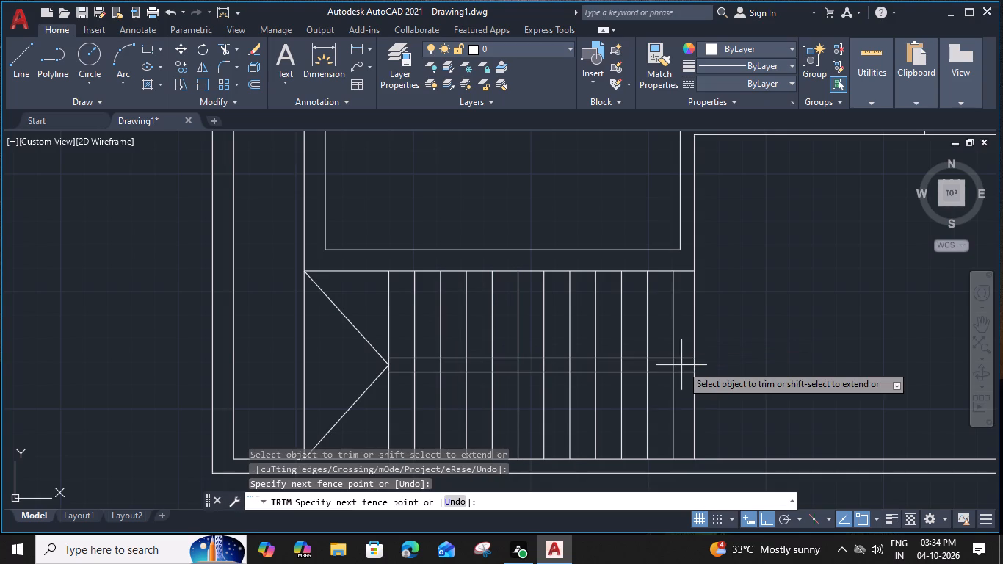
click(402, 367)
key(Escape)
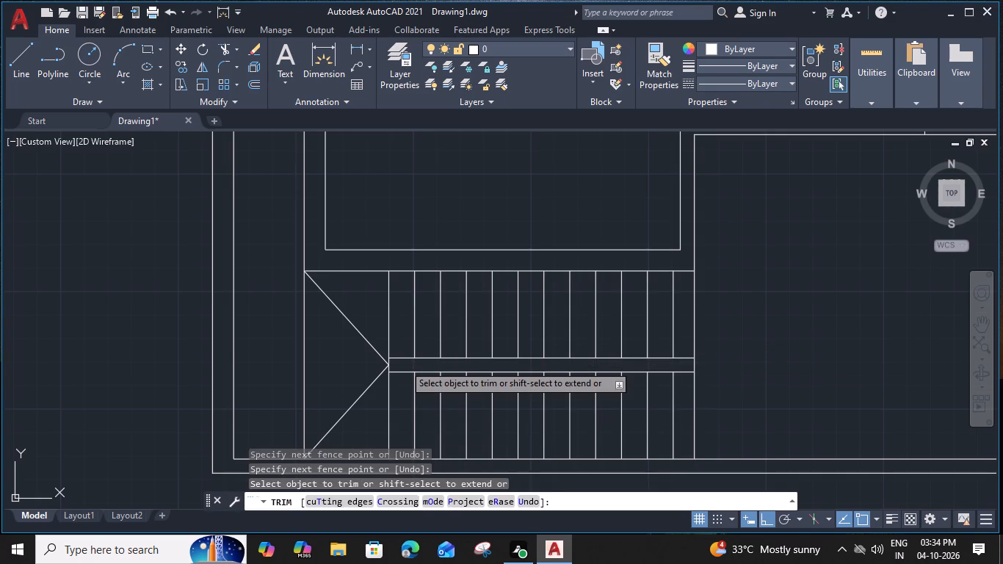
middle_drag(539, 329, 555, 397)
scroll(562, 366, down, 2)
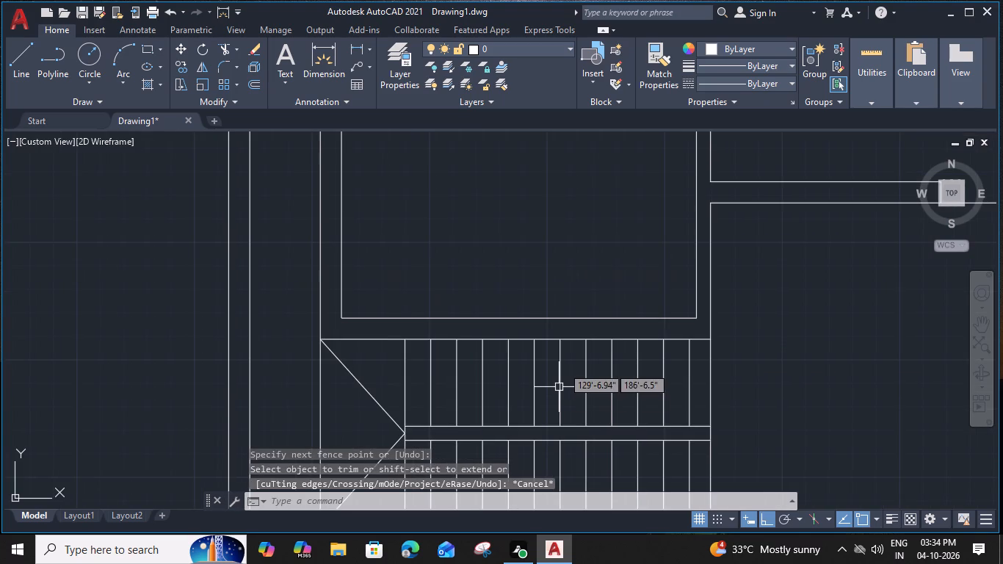
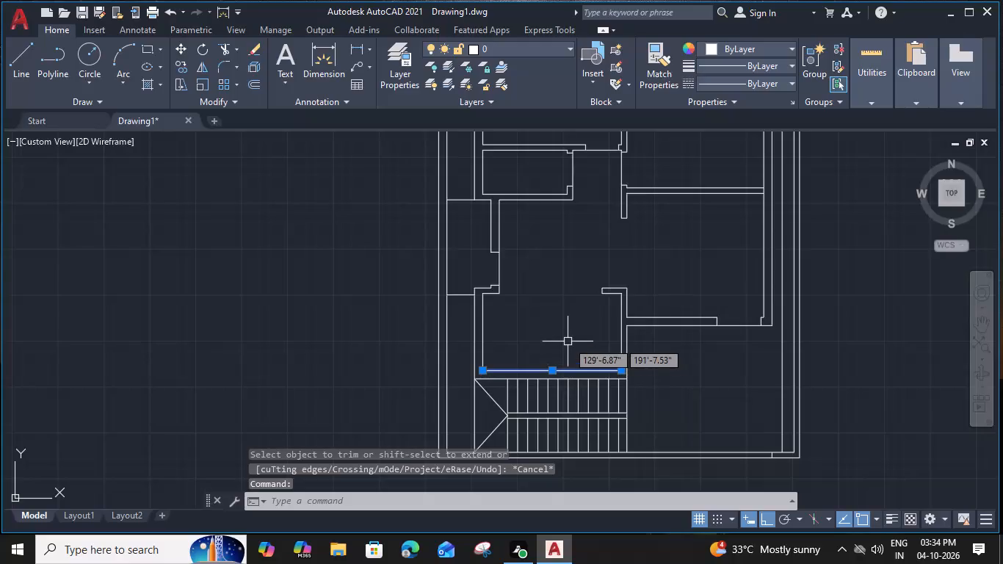
Offset the inner bottom and left wall lines of the room above the staircase 2' inward.
text(O)
key(space)
text(2')
key(space)
click(568, 341)
click(481, 336)
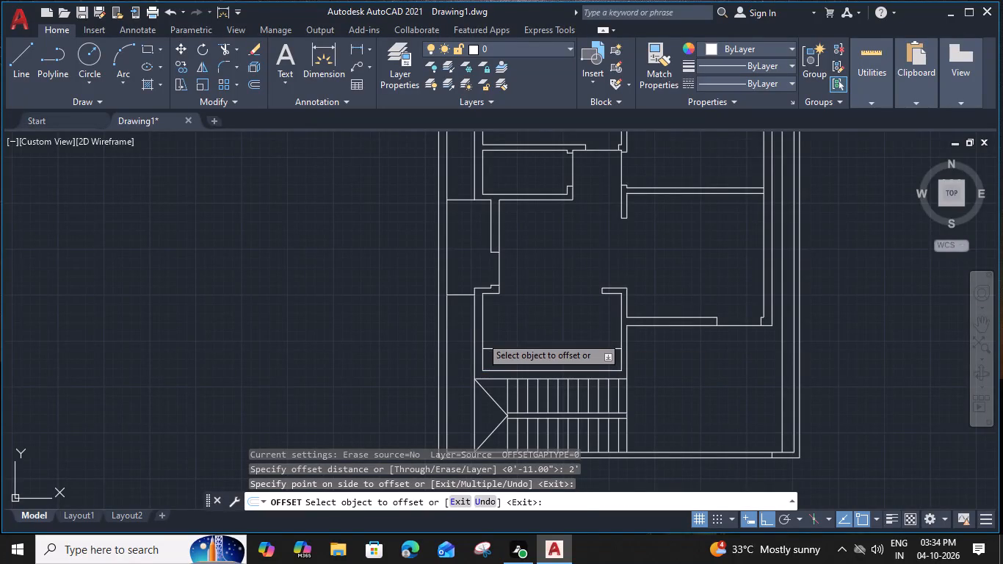
click(509, 337)
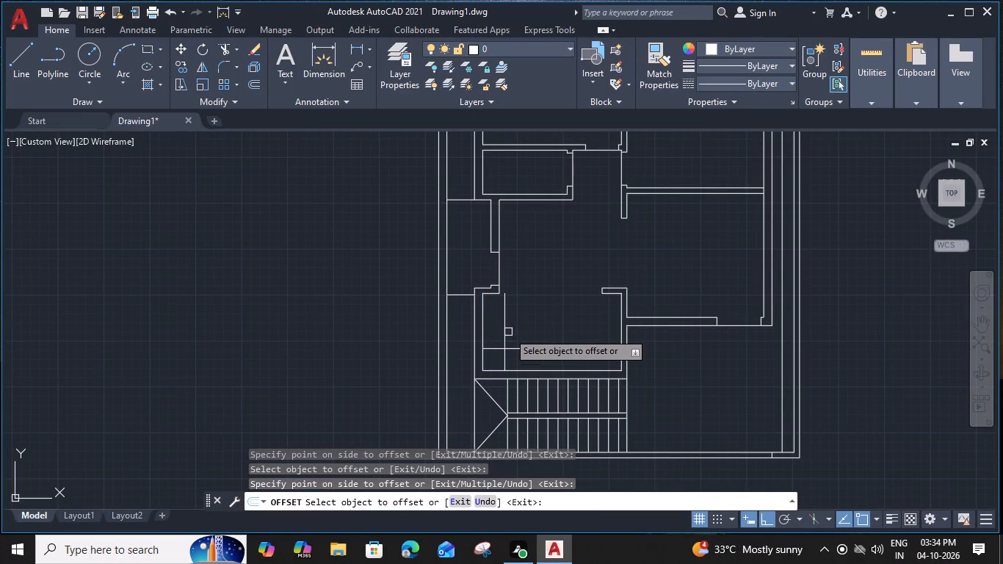
key(Escape)
Draw a 2'9" horizontal line rightward from the midpoint of the wall end at the room's upper-left opening.
middle_drag(507, 308, 506, 338)
text(L)
key(space)
scroll(504, 318, up, 2)
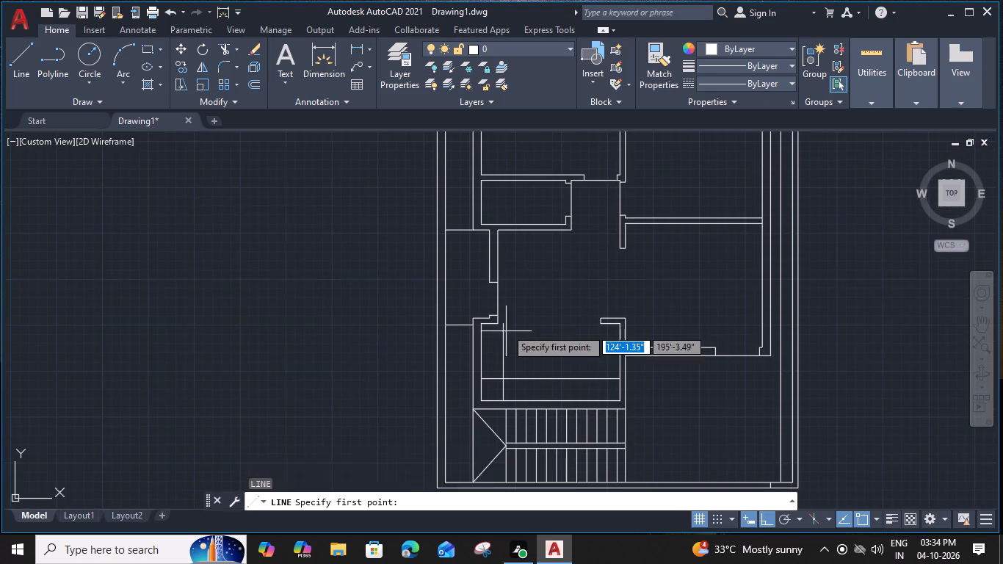
click(490, 322)
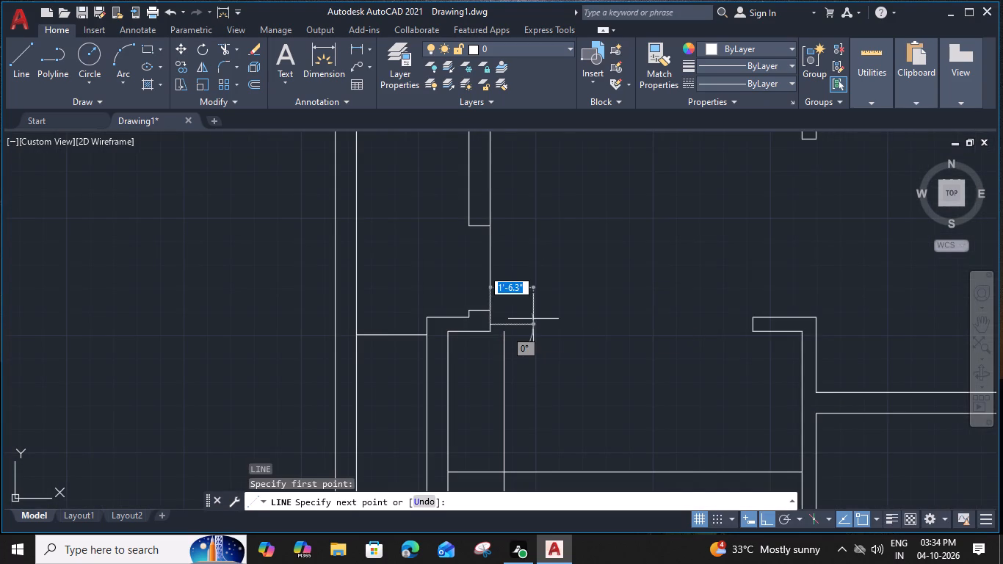
text(2')
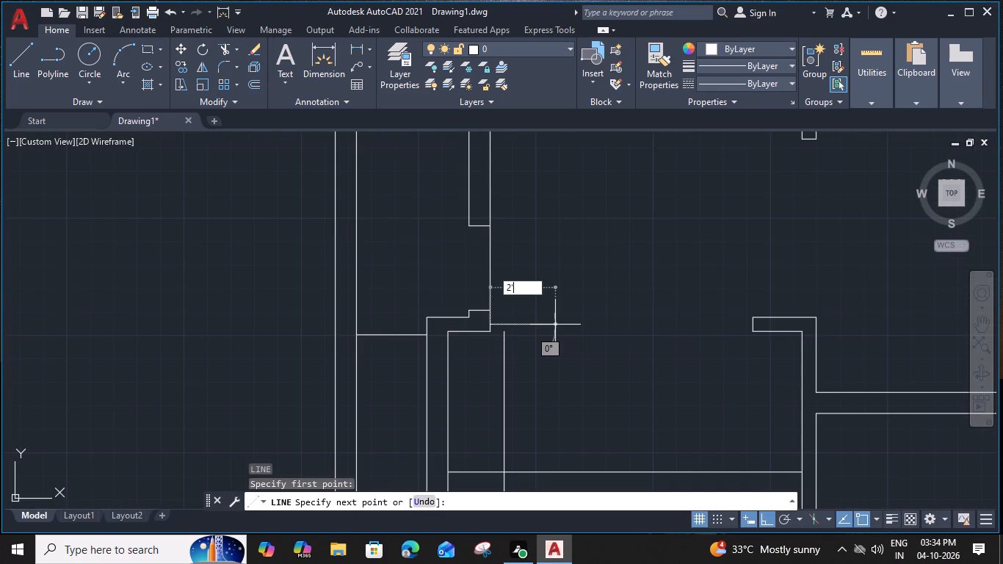
text(9")
key(Return)
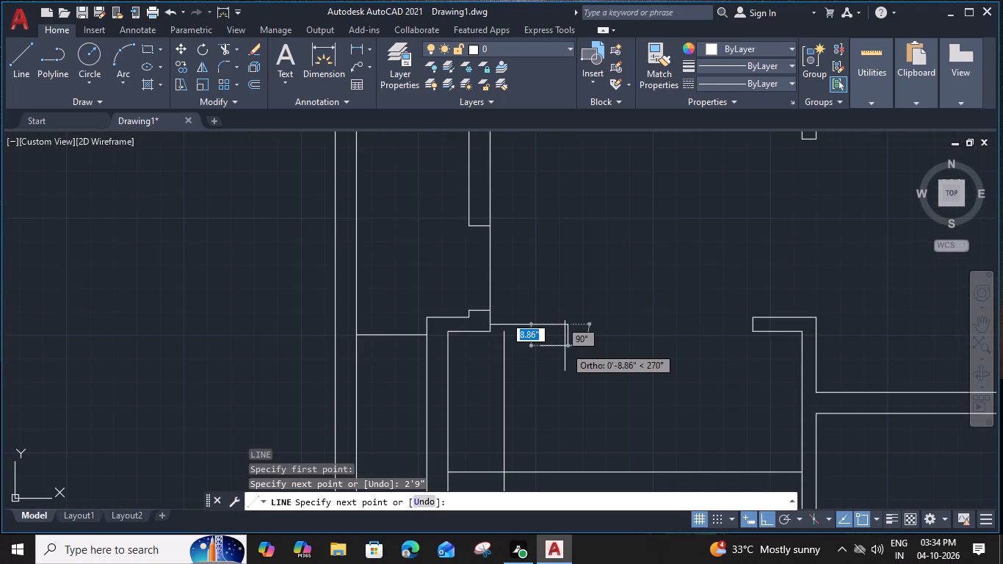
key(Escape)
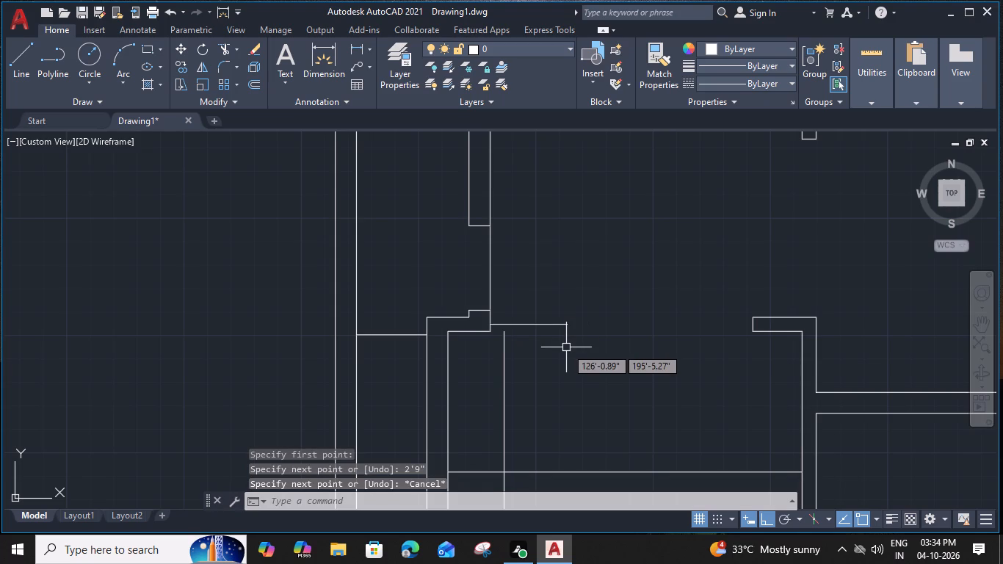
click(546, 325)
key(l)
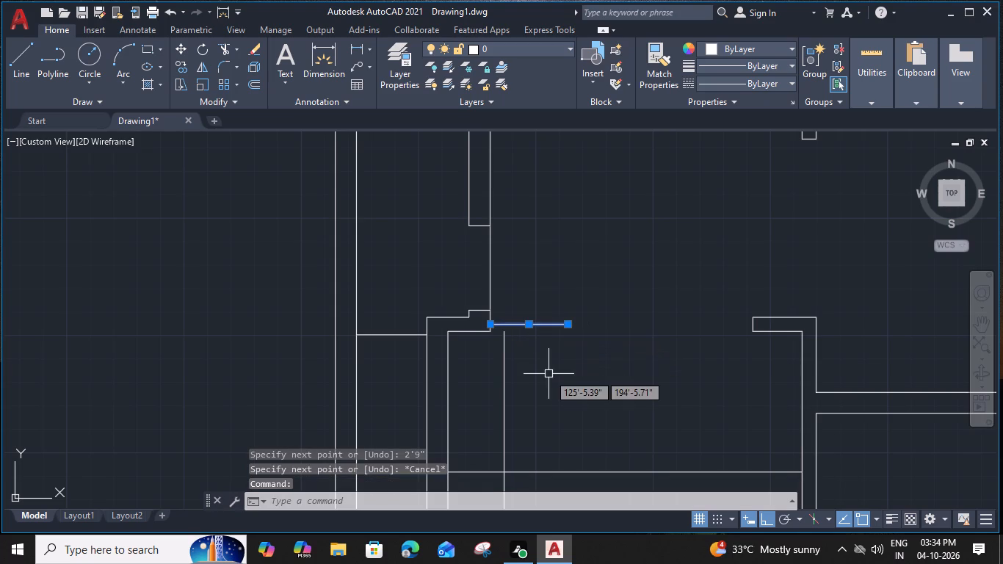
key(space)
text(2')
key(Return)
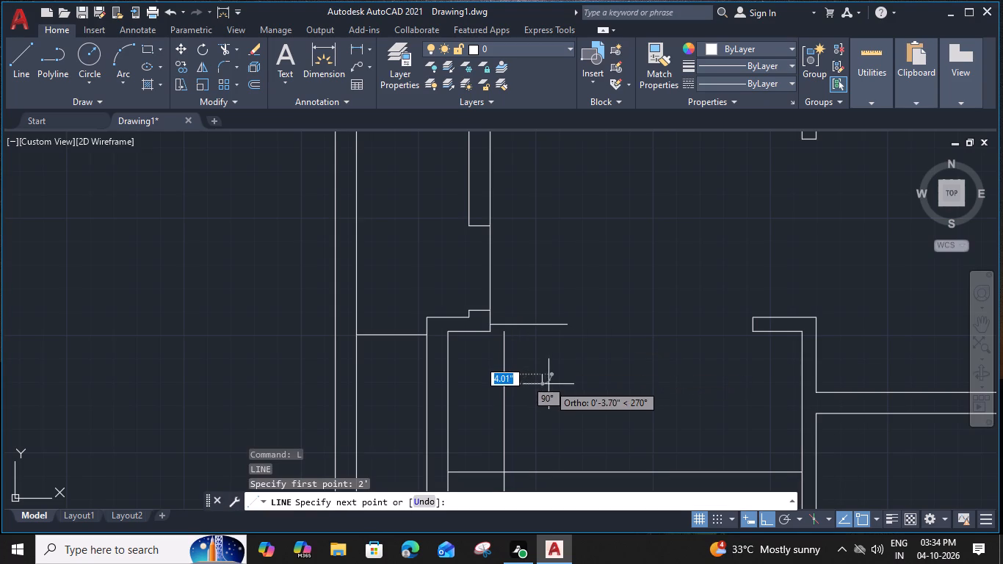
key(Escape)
Offset the 2'9" counter line 2' downward.
click(551, 322)
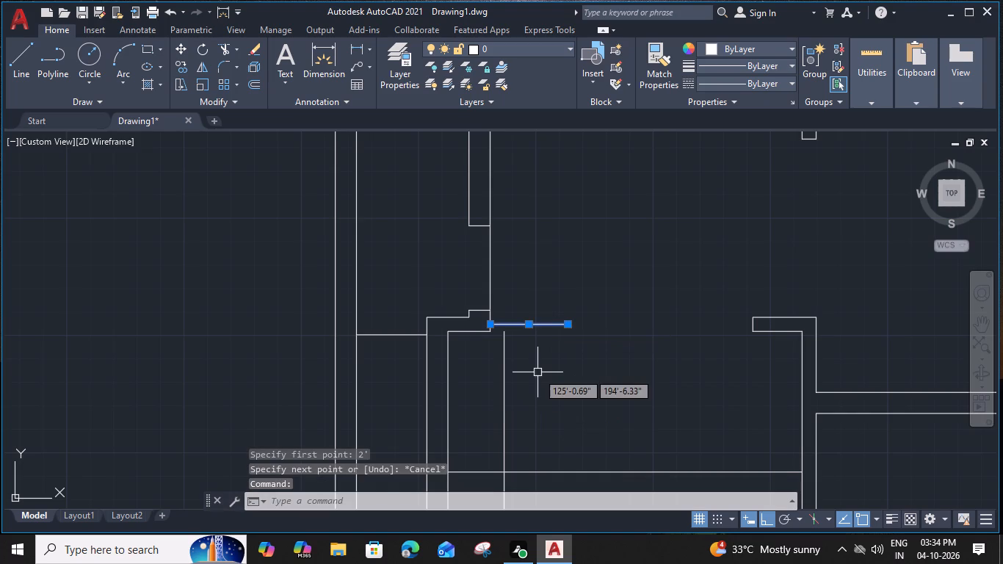
key(o)
key(space)
text(2')
key(space)
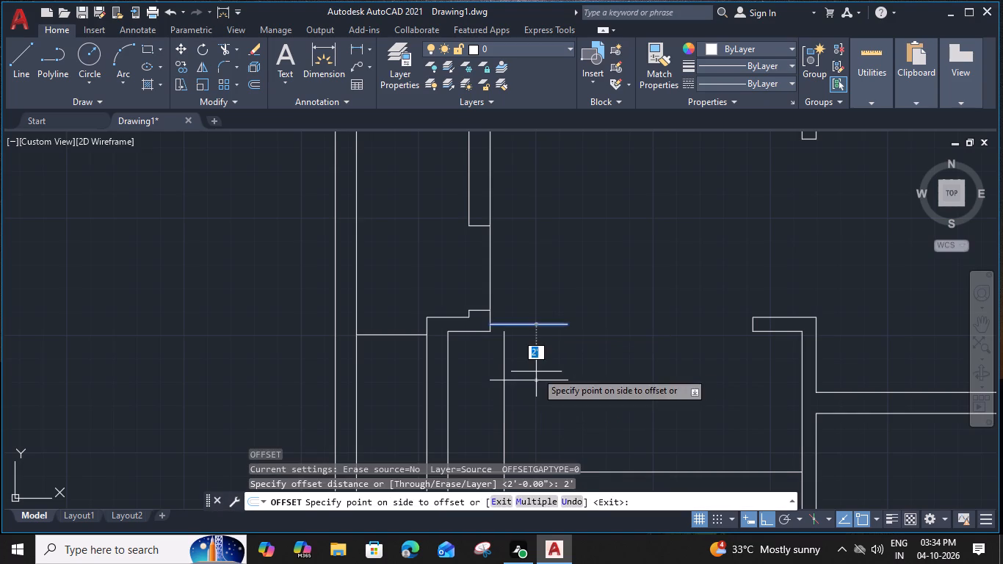
click(536, 372)
key(Escape)
Trim the overlapping ends of the offset lines at the counter's two inner corners, leaving one continuous counter edge.
middle_drag(537, 397, 536, 364)
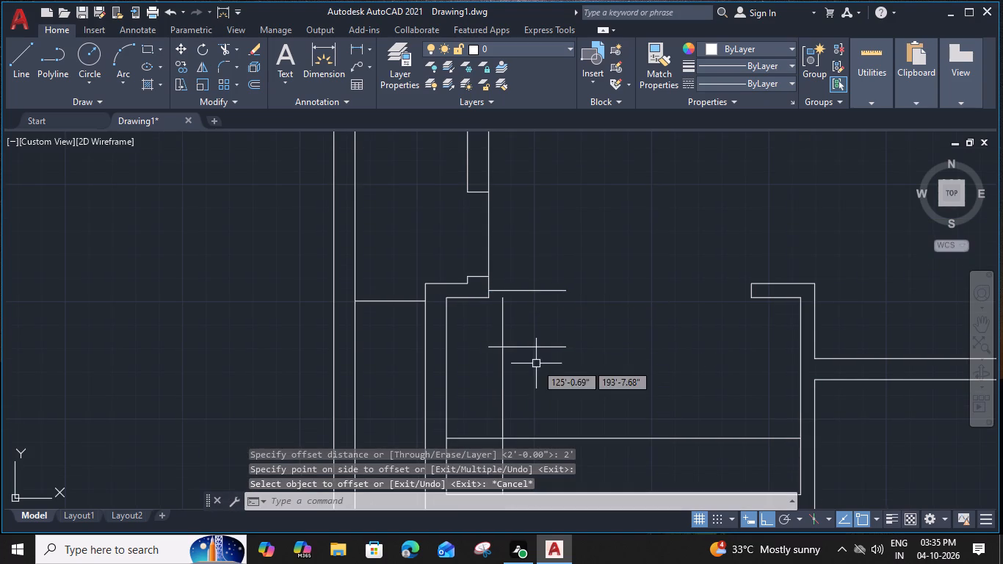
key(t)
text(R)
key(space)
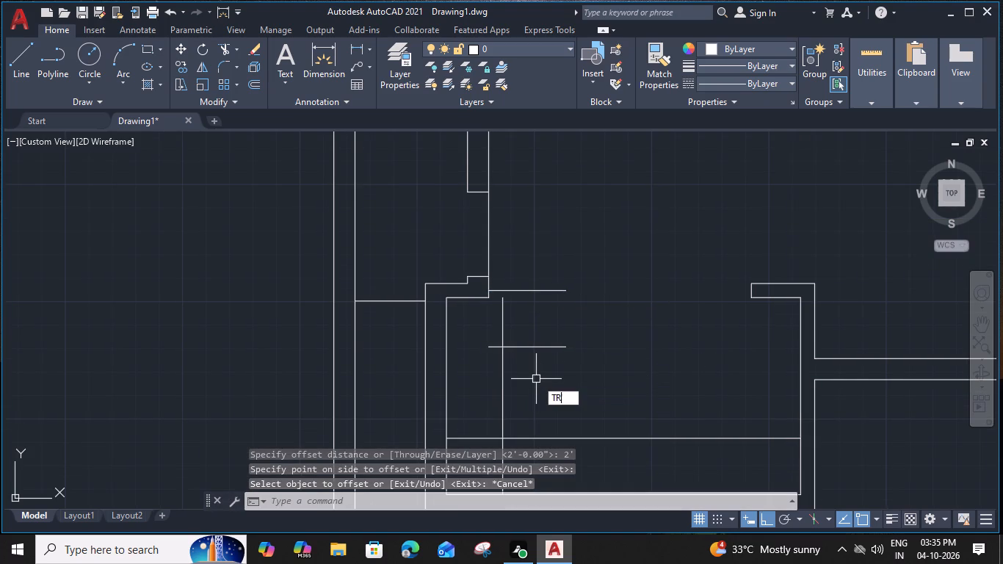
click(500, 324)
click(490, 348)
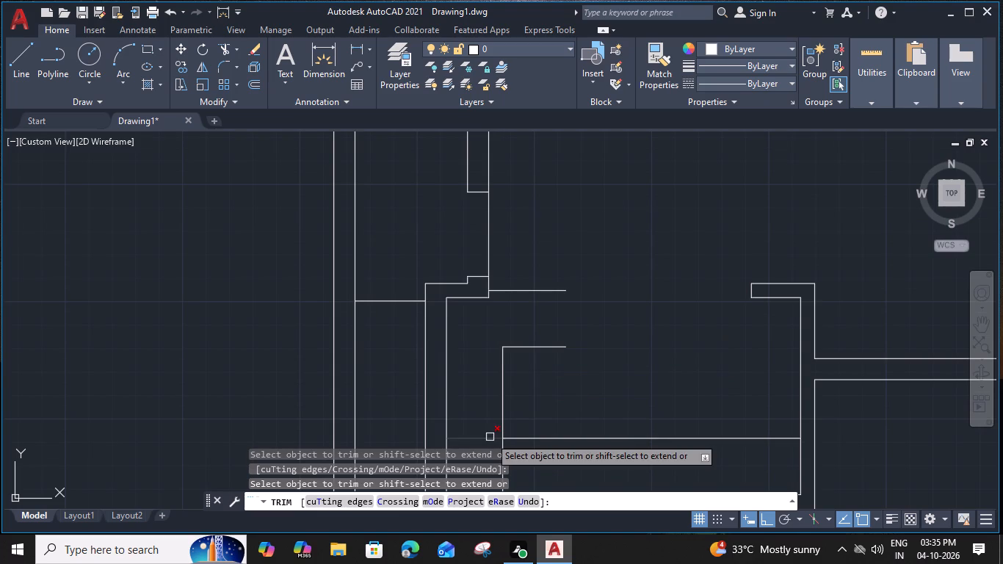
click(490, 437)
click(503, 449)
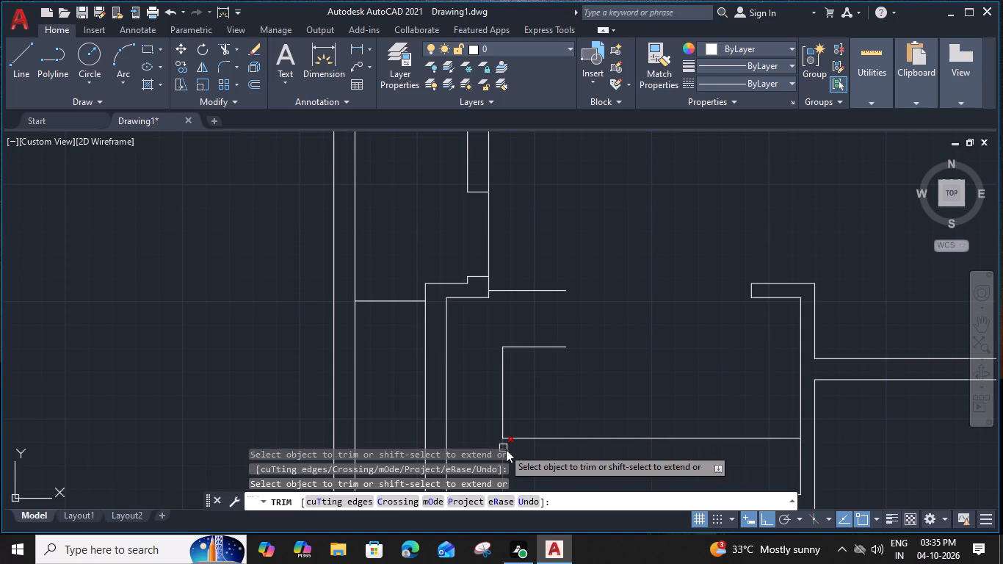
middle_drag(530, 435, 529, 391)
click(502, 421)
key(Escape)
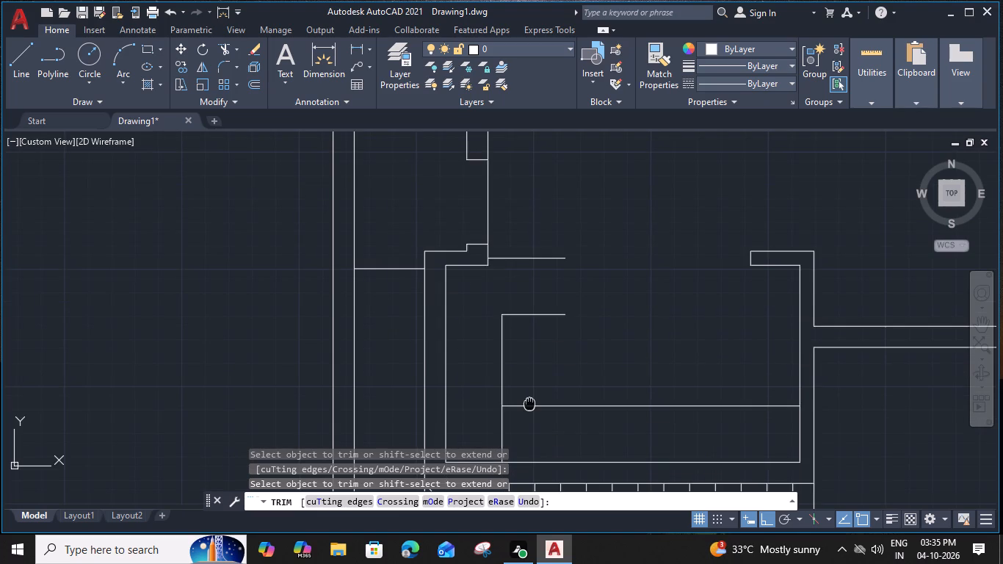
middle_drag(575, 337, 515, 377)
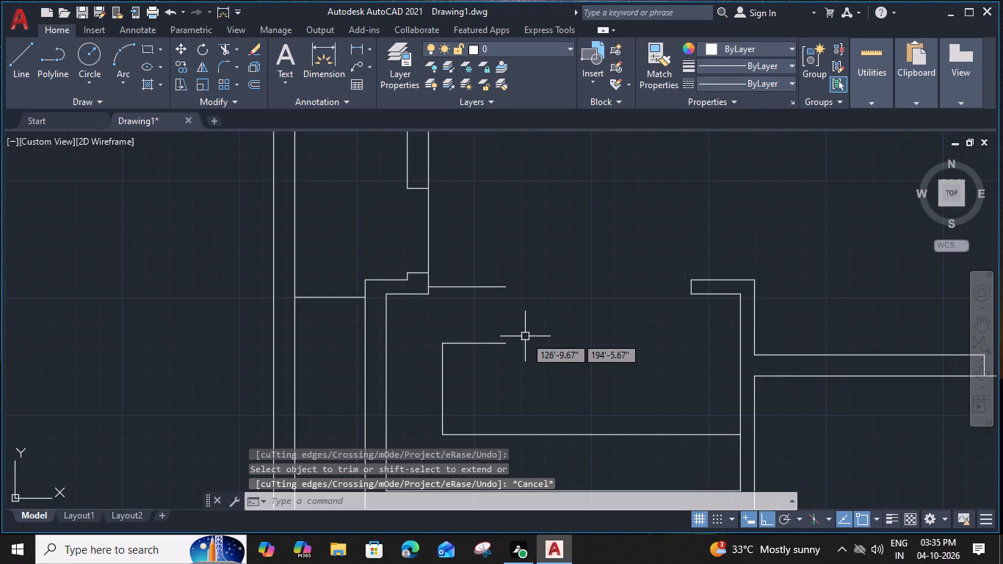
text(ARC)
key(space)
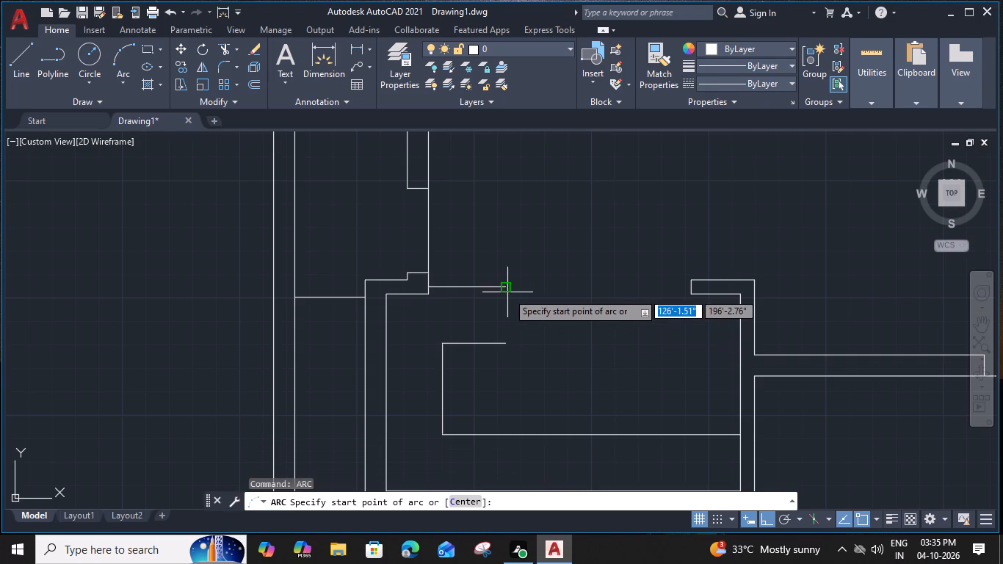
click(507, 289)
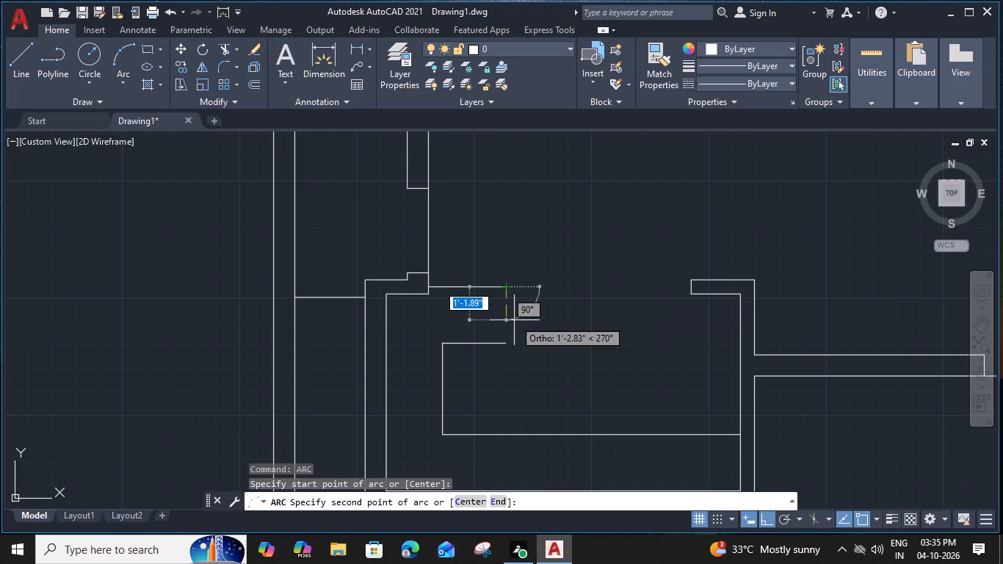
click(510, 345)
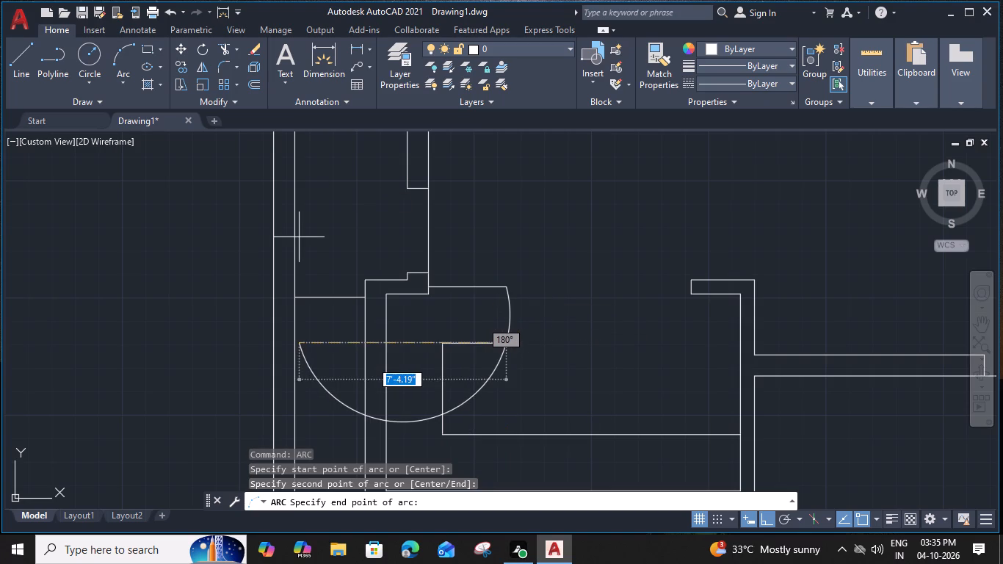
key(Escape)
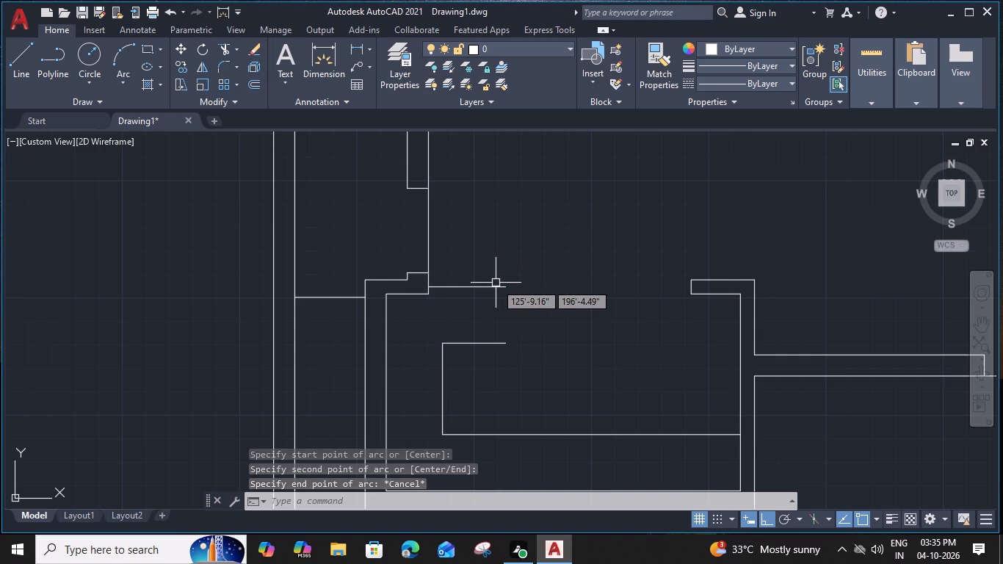
Draw an outward-bulging three-point arc of about 1'-2.5" radius joining the right ends of the two short counter lines.
text(ARC)
key(space)
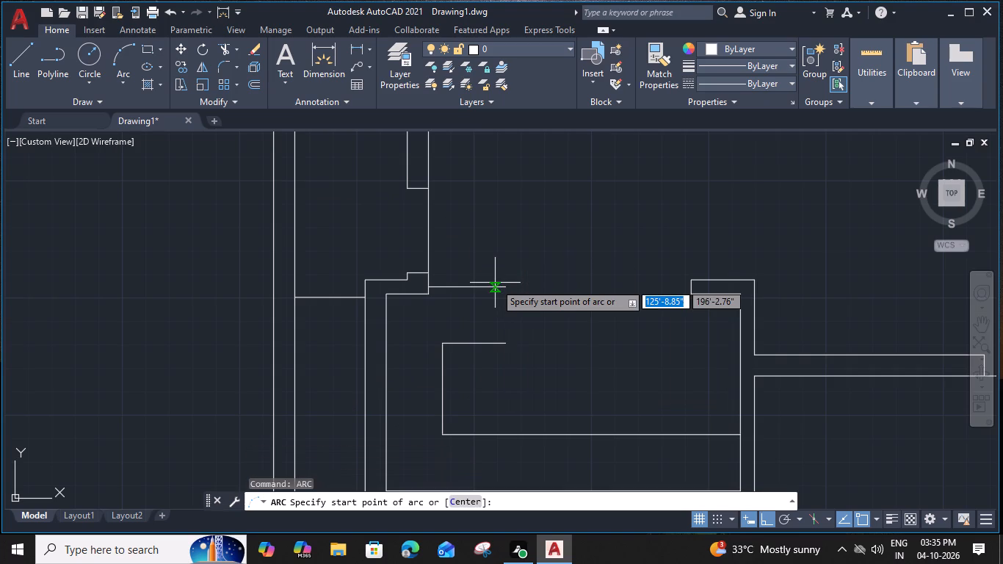
click(504, 287)
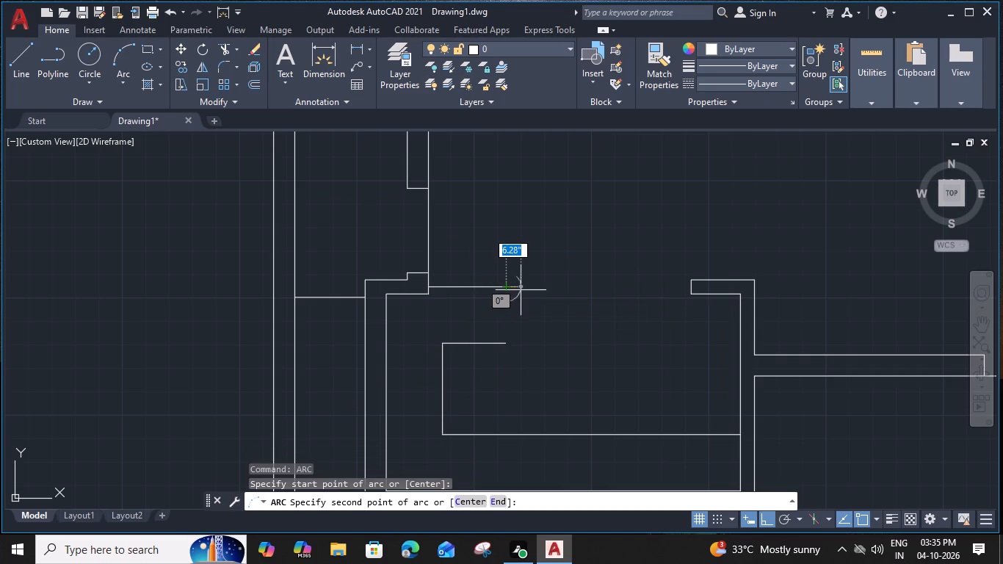
click(544, 314)
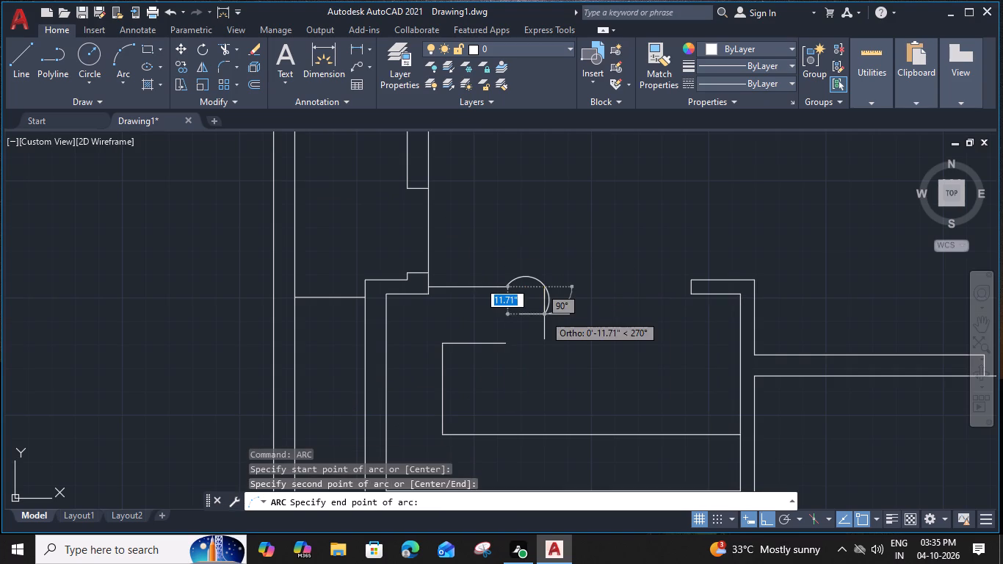
click(509, 343)
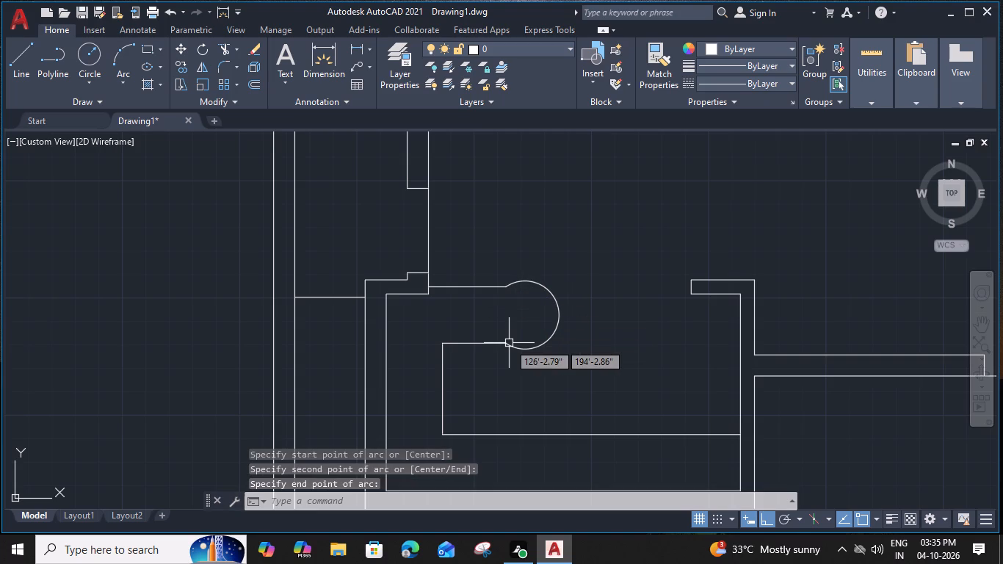
key(Escape)
Stretch the arc's midpoint inward to give the rounded counter end a radius of about 1'-1".
click(559, 311)
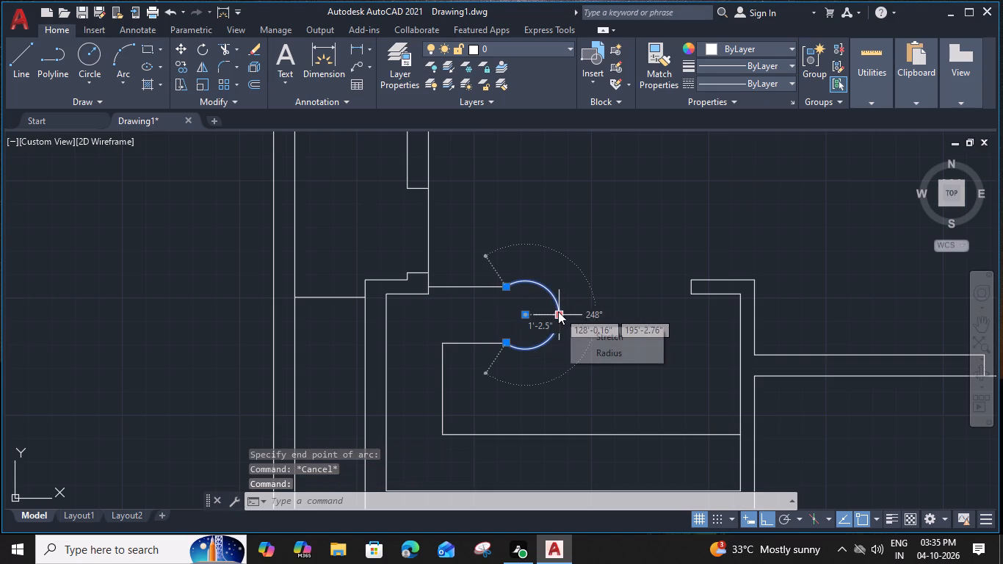
click(558, 311)
click(548, 312)
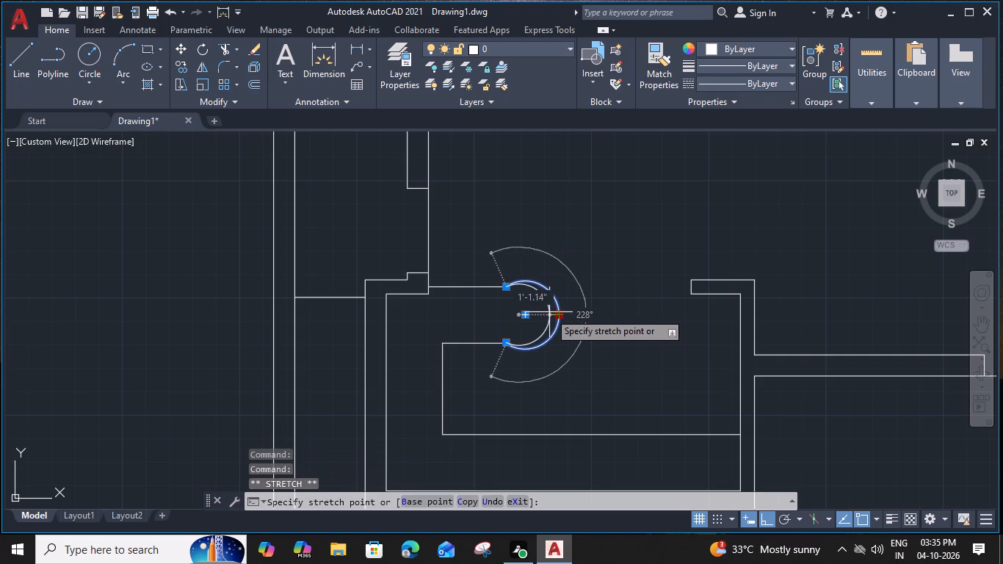
key(Escape)
Insert a Door - Imperial block from the architectural tool palette in the open space above the counter room.
scroll(568, 273, down, 1)
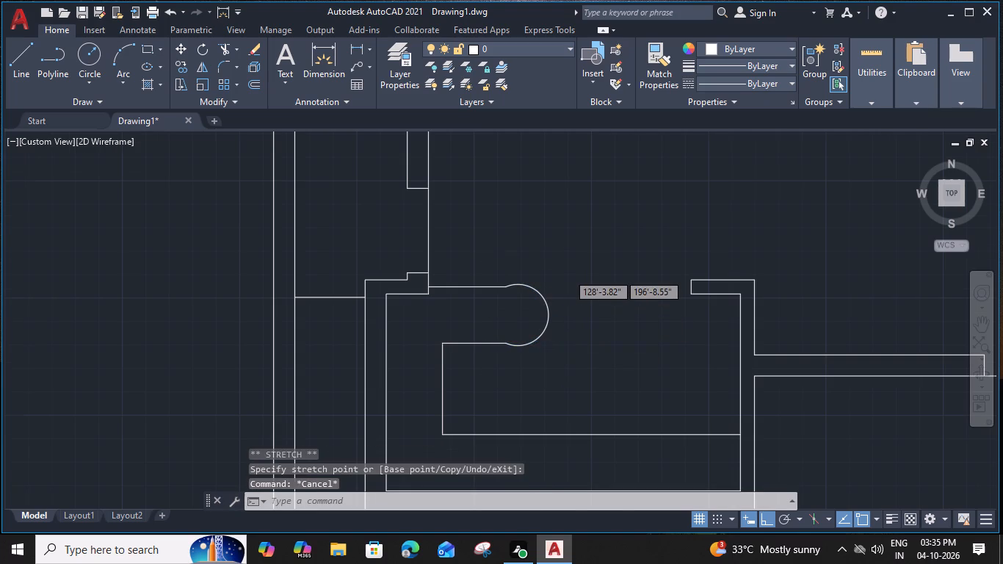
middle_drag(565, 260, 514, 225)
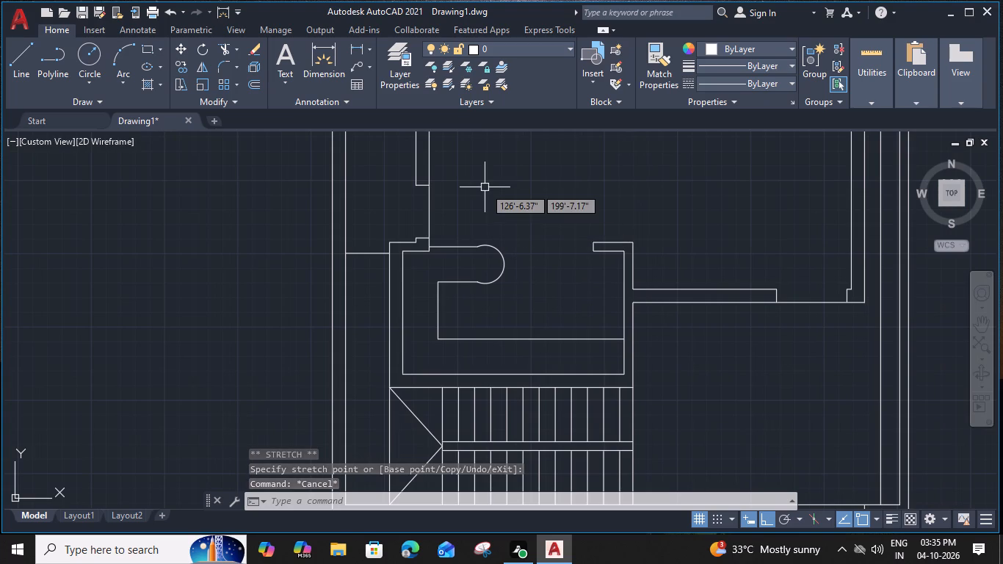
key(ctrl+3)
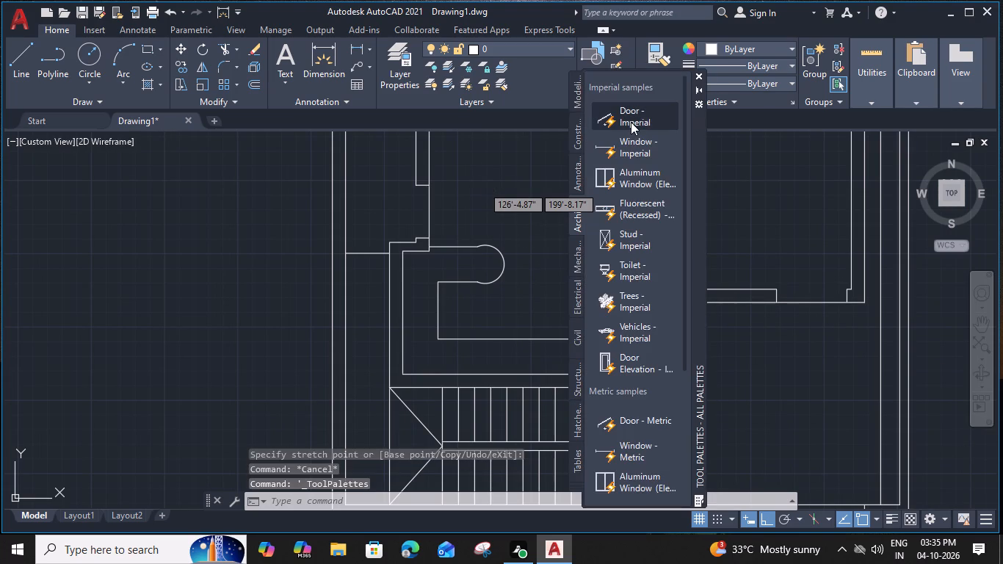
click(631, 122)
click(508, 179)
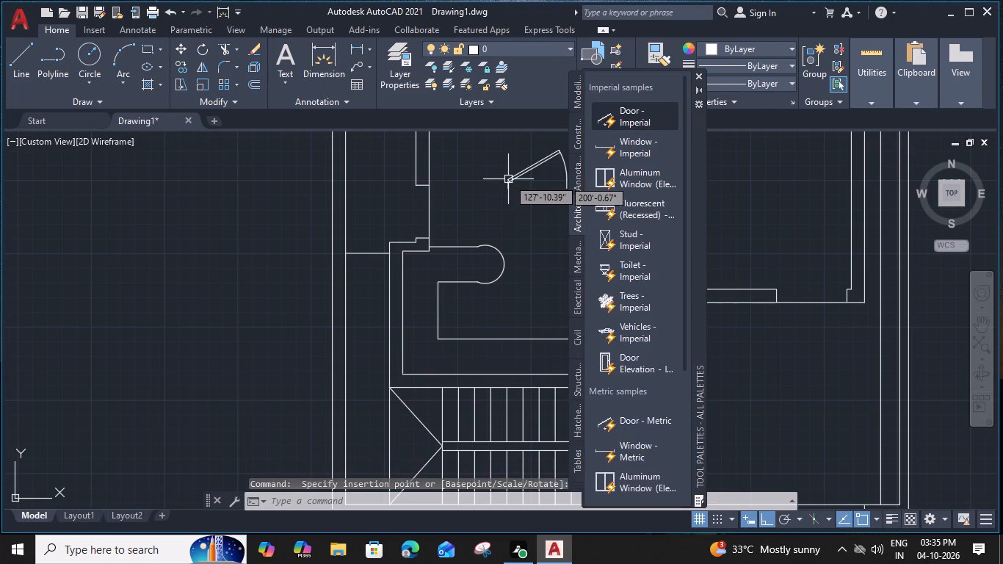
click(696, 73)
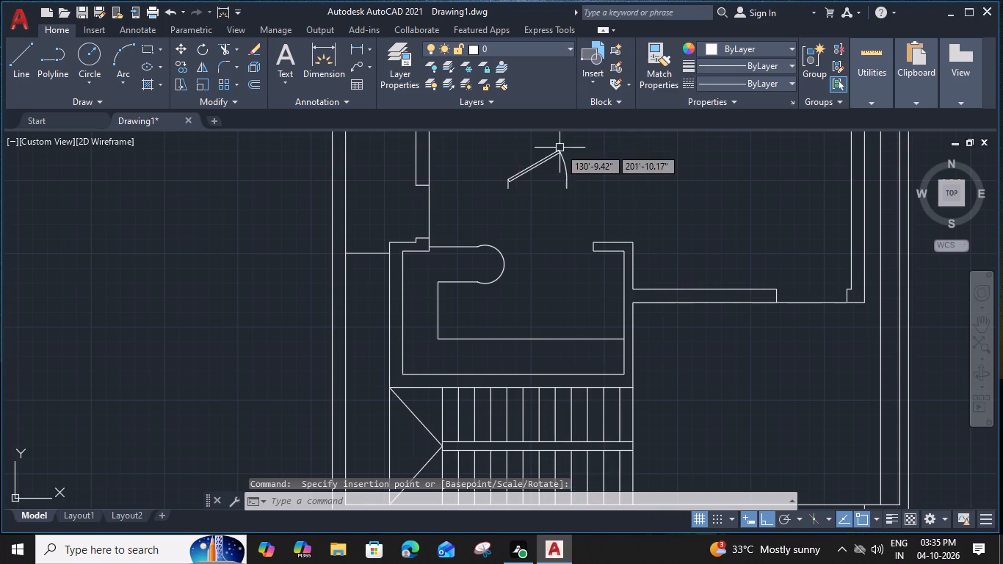
Set the inserted door block's opening angle to Open 90º.
click(551, 156)
click(500, 157)
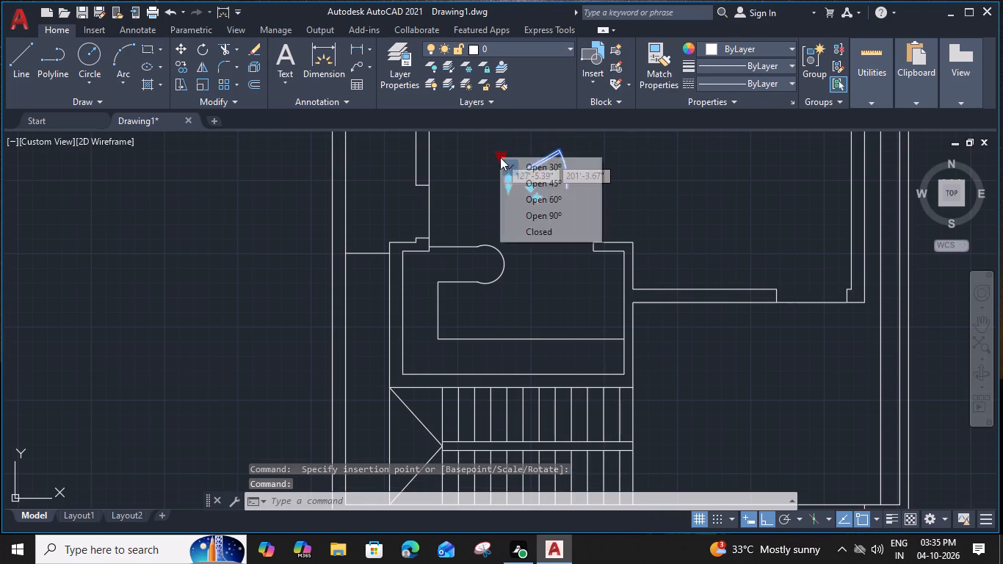
click(513, 213)
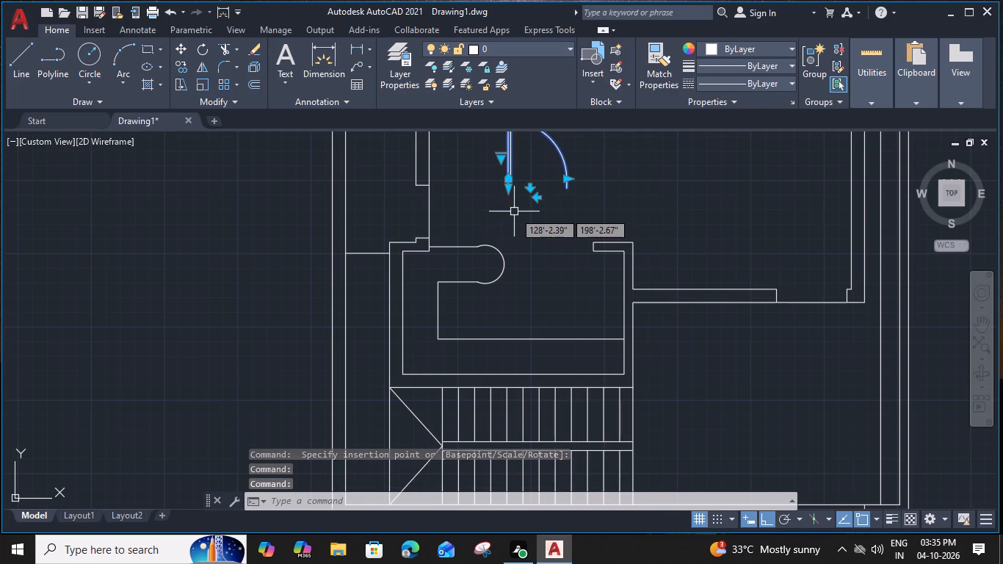
Move the door block by its hinge corner to the left jamb of the opening in the wall right of the counter room.
text(M)
key(space)
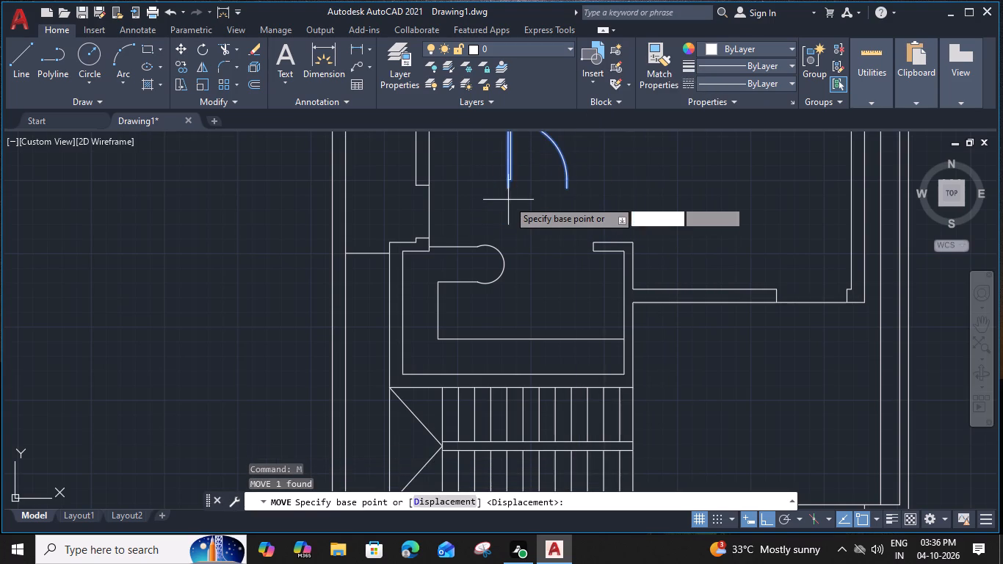
click(507, 189)
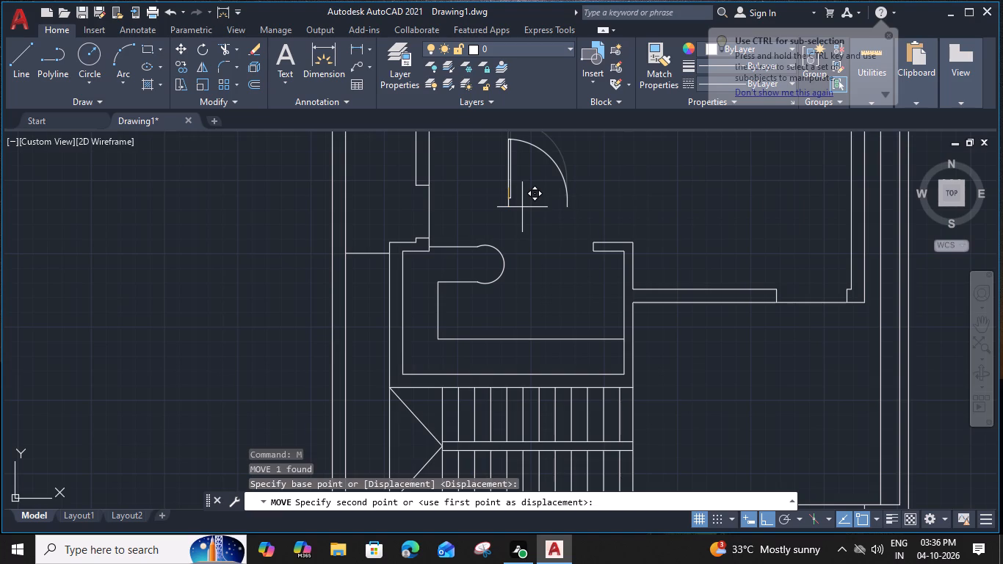
click(780, 300)
Flip the moved door horizontally within its opening so its hinge side faces the right jamb.
click(777, 261)
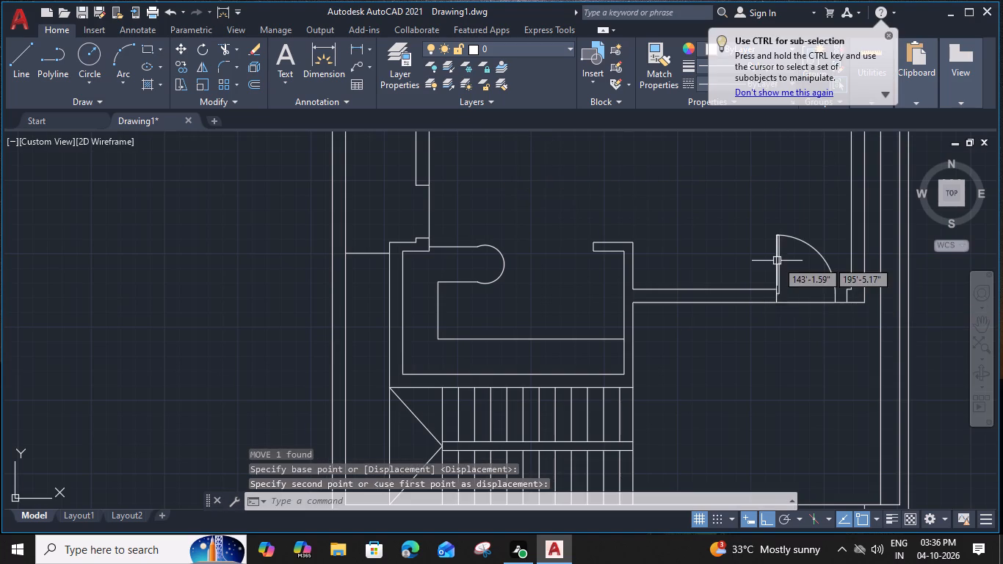
middle_drag(808, 309, 642, 297)
click(642, 297)
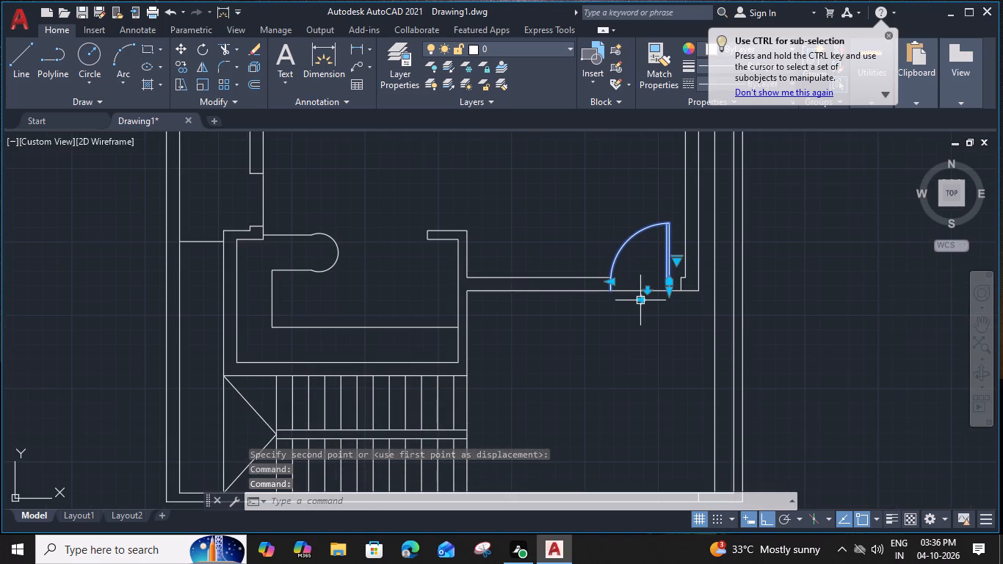
Move the flipped door by its hinge corner against the right jamb of the opening.
text(M)
key(space)
scroll(662, 290, up, 1)
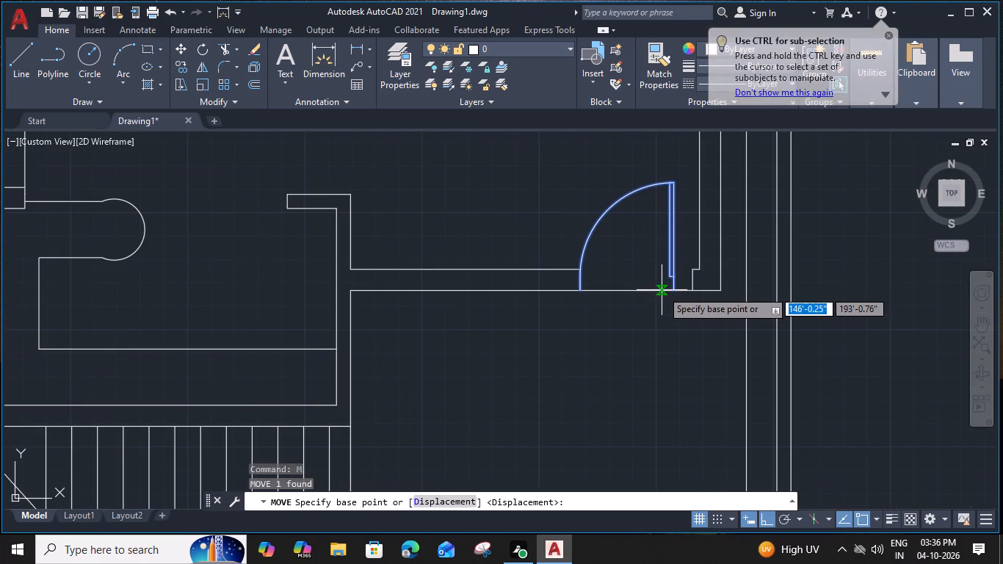
click(676, 287)
click(689, 287)
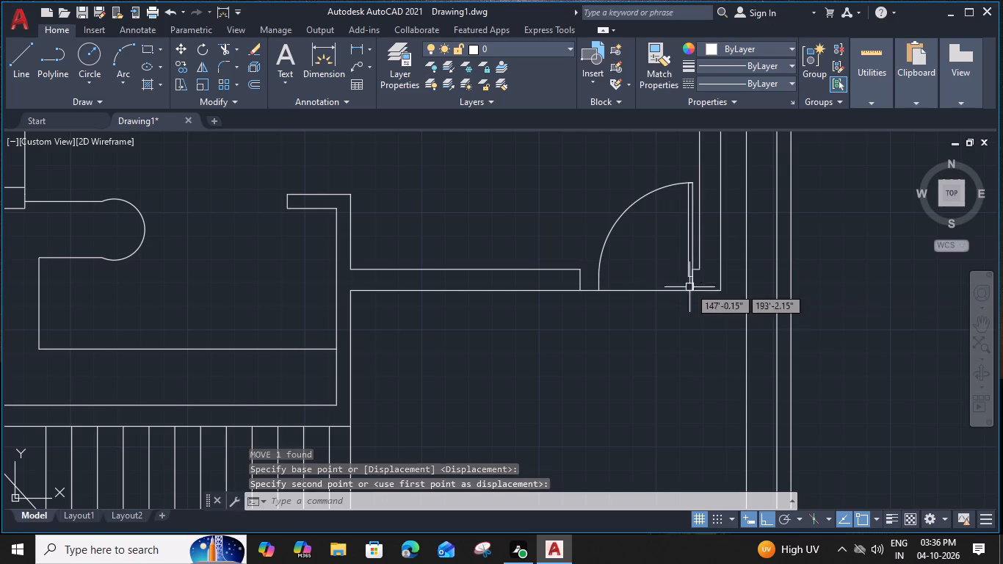
Scale the door by reference about its hinge corner from 3'-4" to 4'-0" so it spans the opening.
click(689, 259)
text(SC)
key(space)
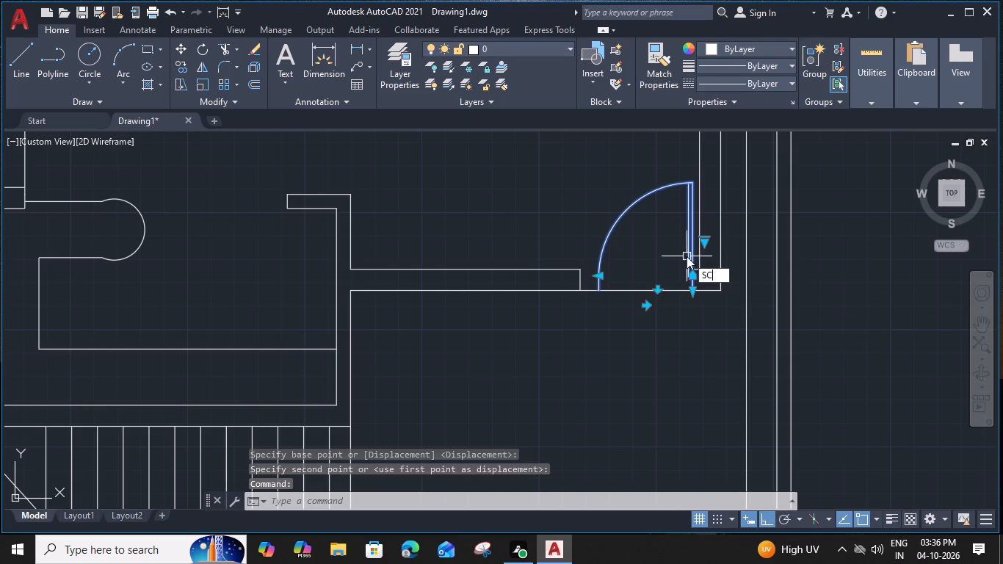
click(692, 292)
text(R)
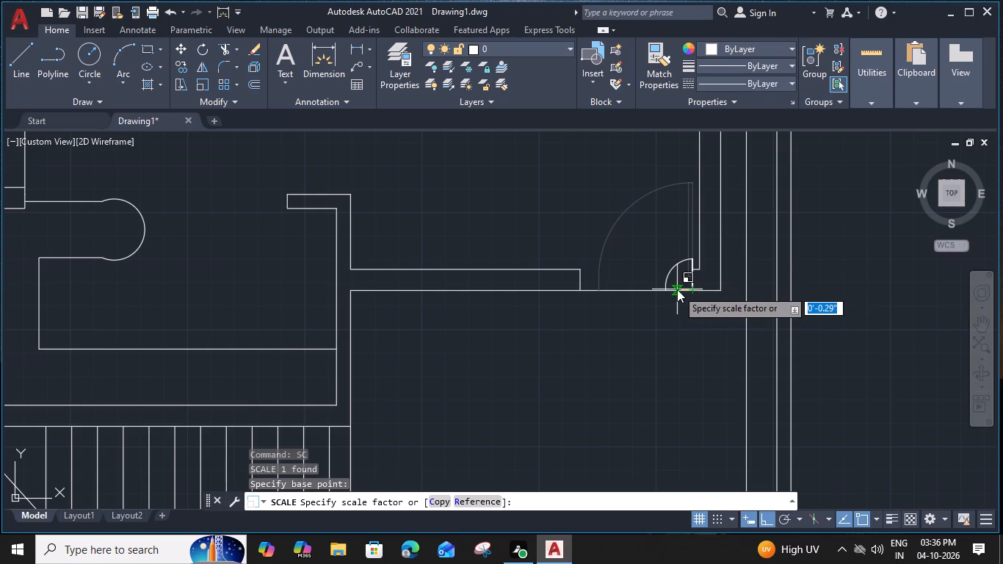
key(space)
click(692, 289)
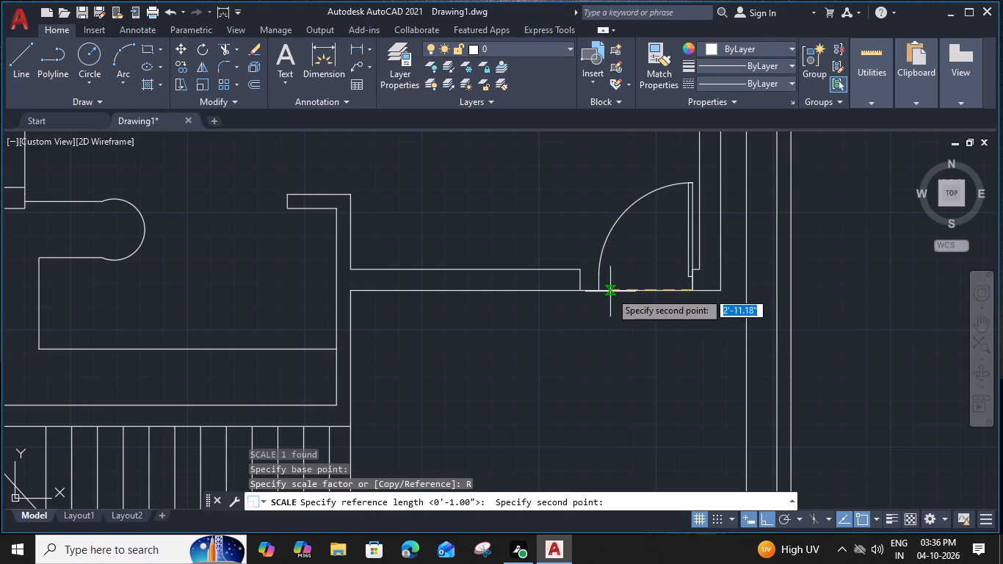
click(599, 289)
click(582, 289)
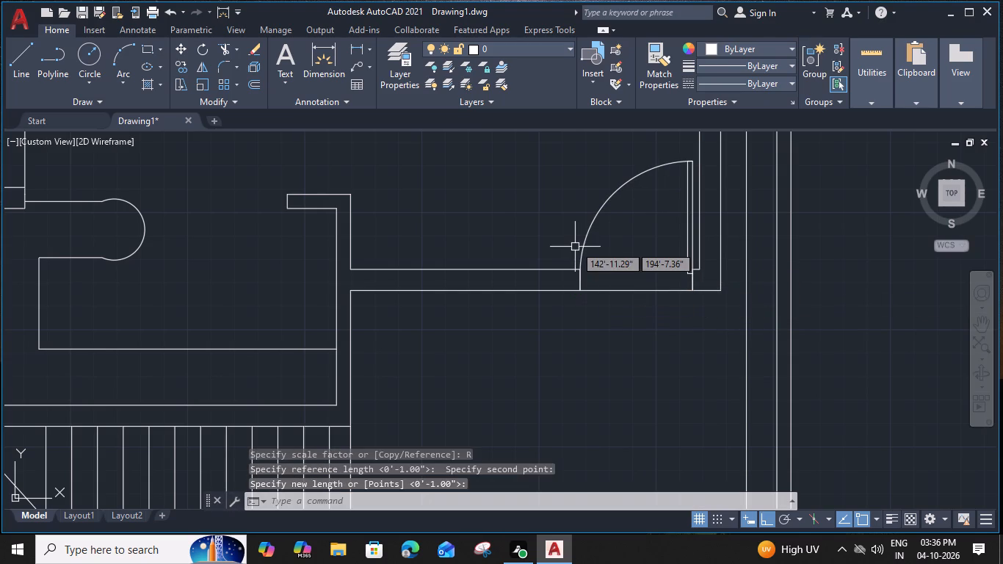
Copy the scaled door from its hinge corner to the right jamb of the room opening at the passage's upper end.
click(584, 243)
text(CO)
key(space)
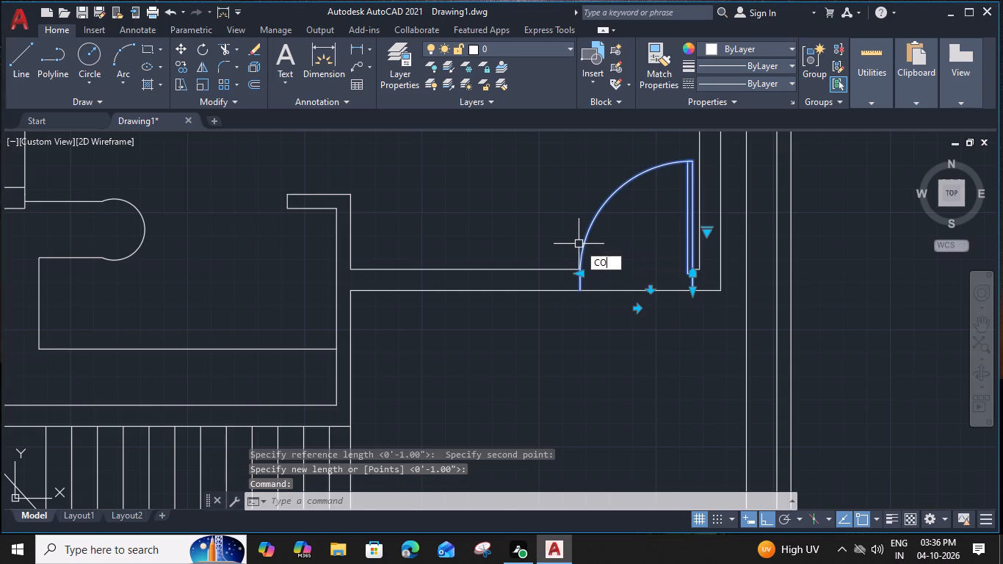
click(692, 287)
scroll(692, 287, down, 2)
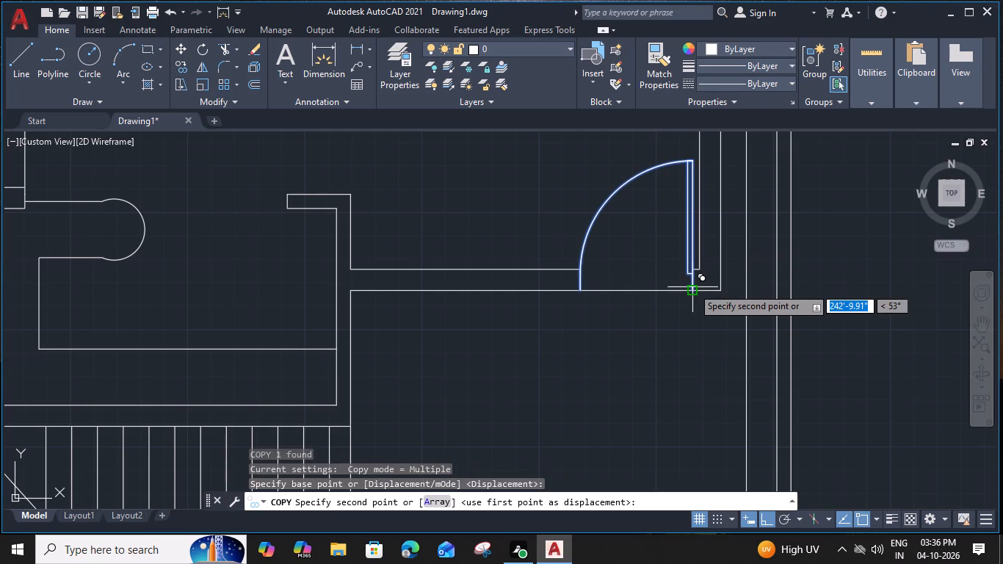
middle_drag(602, 217, 611, 341)
scroll(542, 189, up, 3)
click(612, 393)
key(Escape)
Scale the copied door by reference about its hinge corner so its width reaches the left jamb of the upper passage opening.
click(607, 364)
text(SC)
key(space)
click(612, 390)
text(R)
key(space)
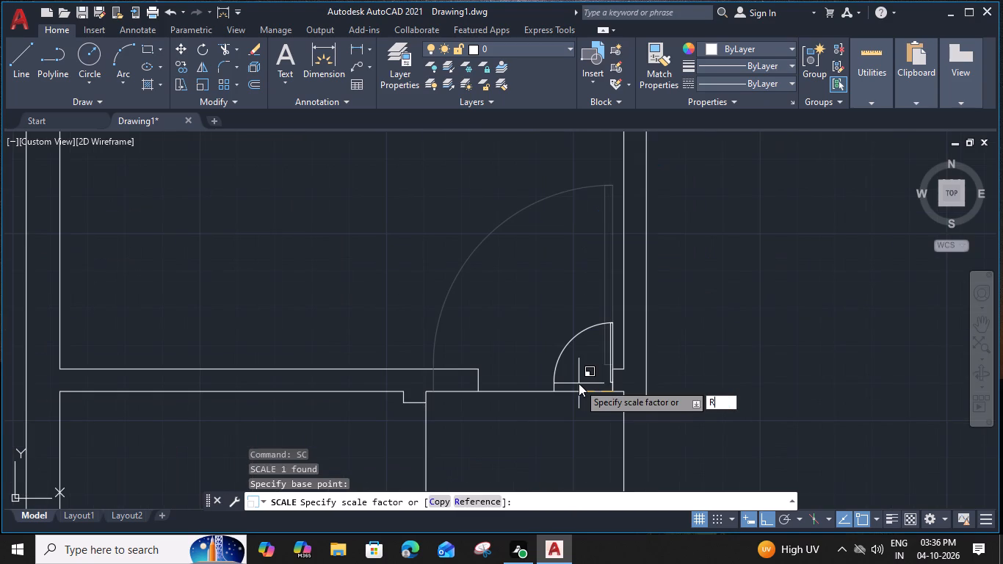
click(612, 389)
click(430, 393)
click(479, 391)
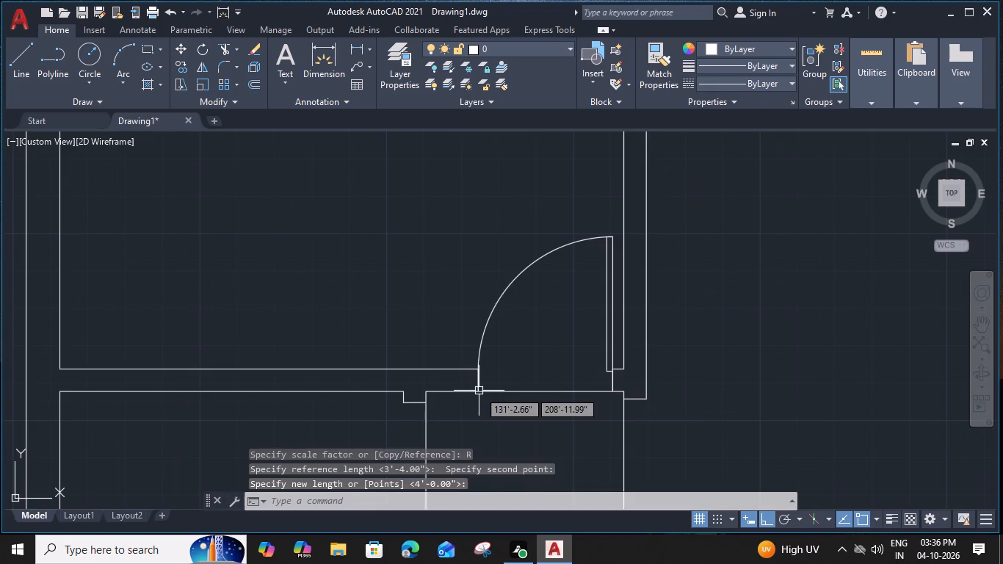
Copy the resized passage door to the lower jamb of the opening in the passage's right wall.
click(510, 289)
key(c)
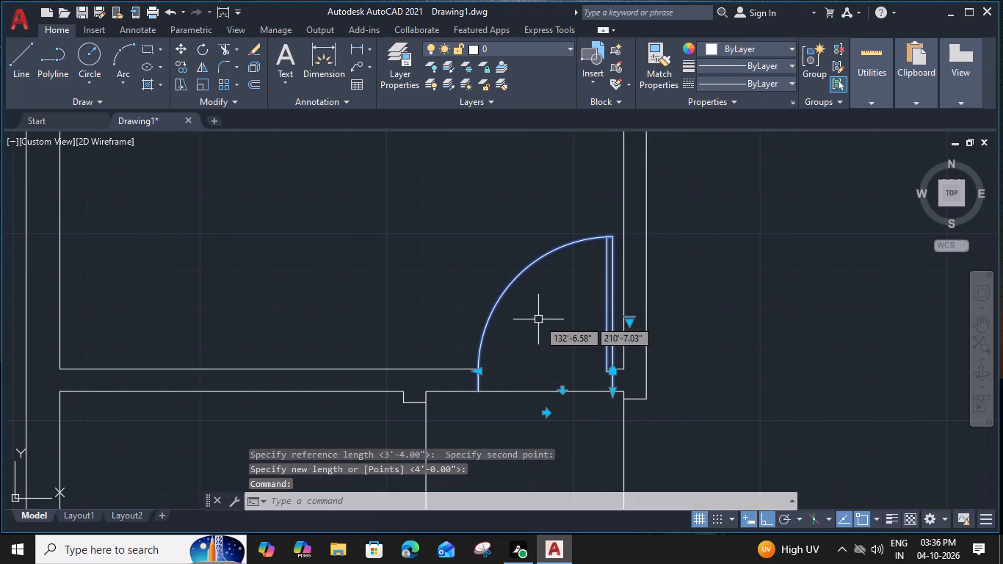
text(O)
key(space)
click(610, 388)
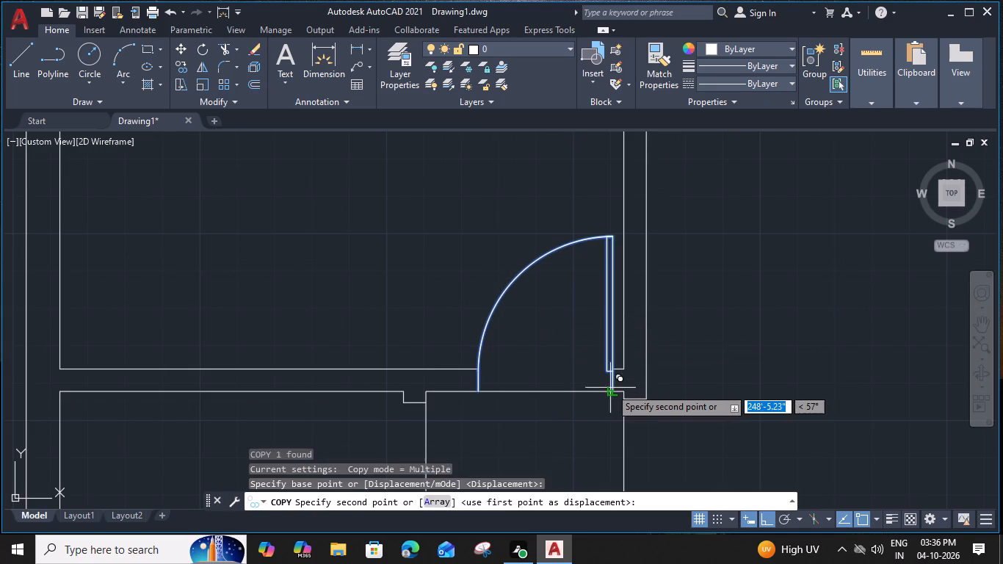
middle_drag(610, 388, 575, 210)
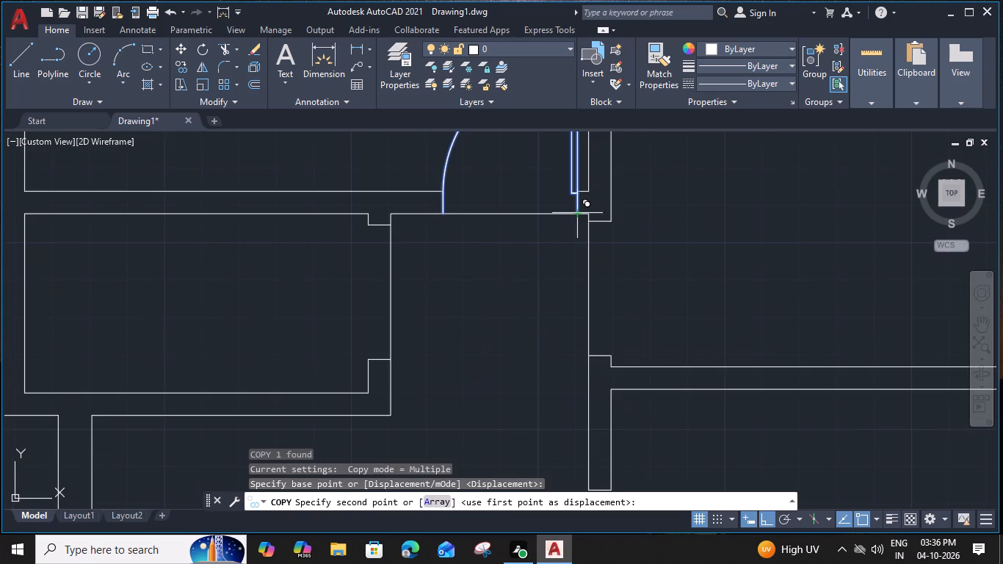
click(593, 352)
key(Escape)
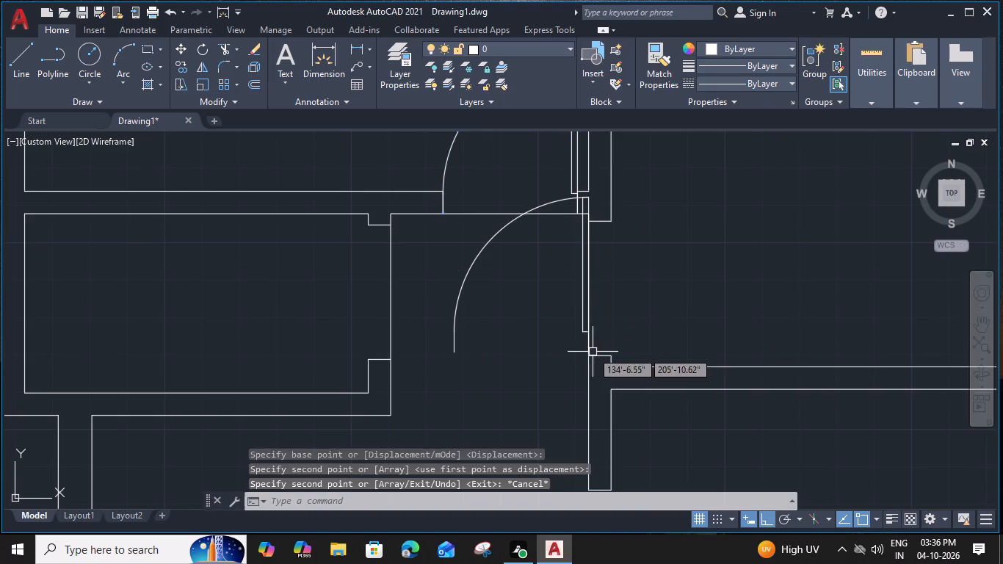
Rotate the new door copy 90° clockwise about its hinge corner so it fits the right wall opening and swings into the room.
click(582, 304)
key(r)
text(O)
key(space)
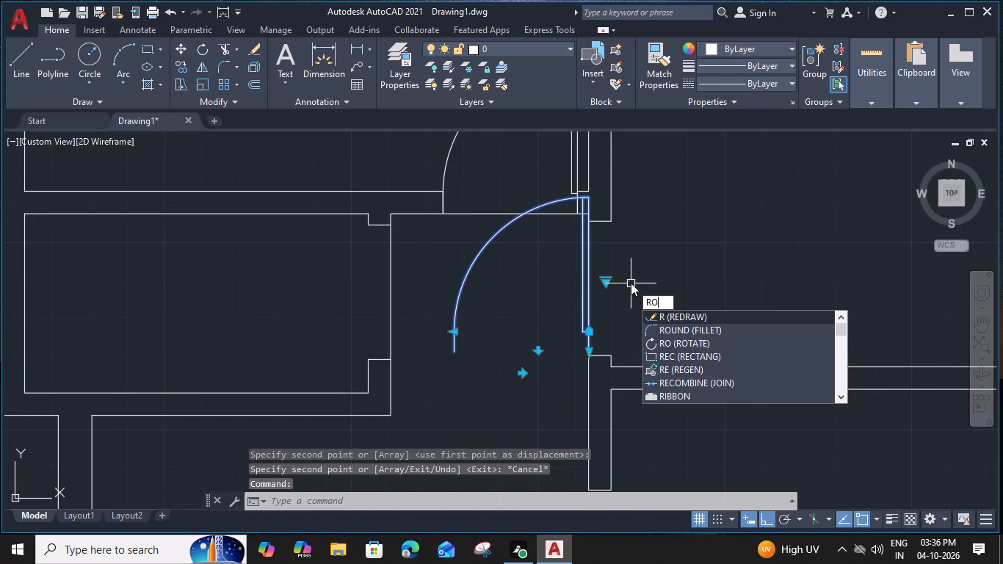
click(593, 357)
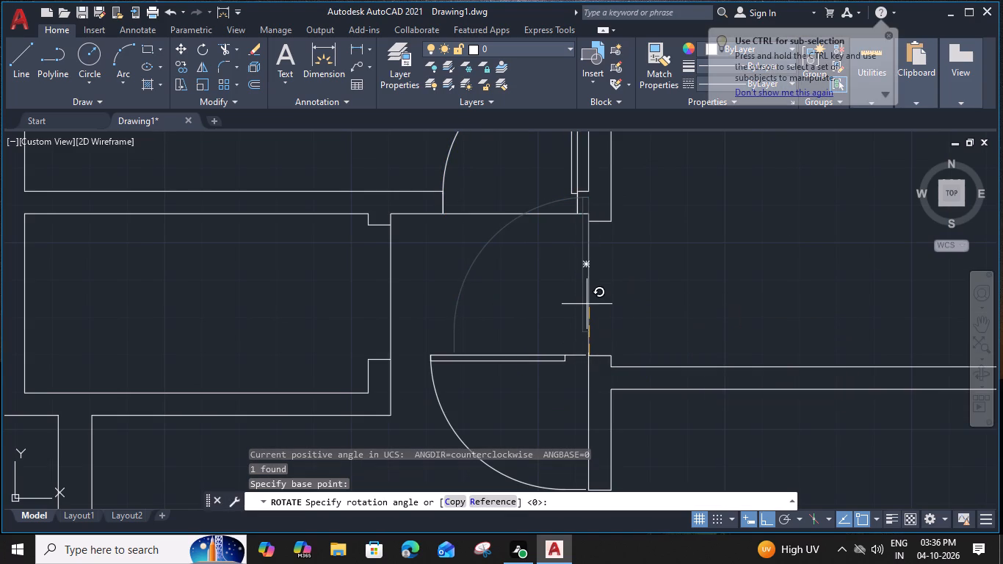
click(587, 418)
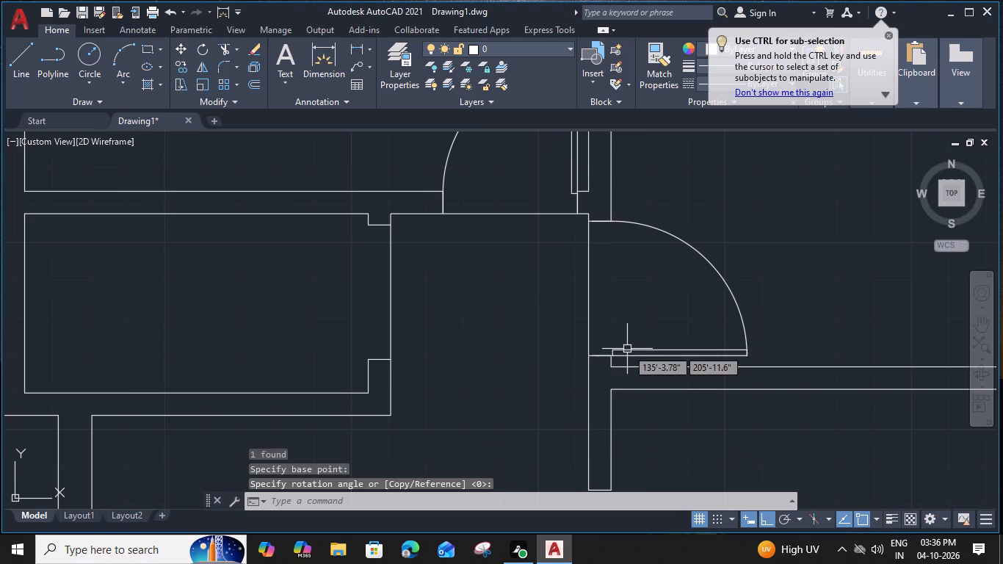
Copy the rotated door to the lower jamb of the small room's opening on the passage's left side.
click(627, 349)
text(COO)
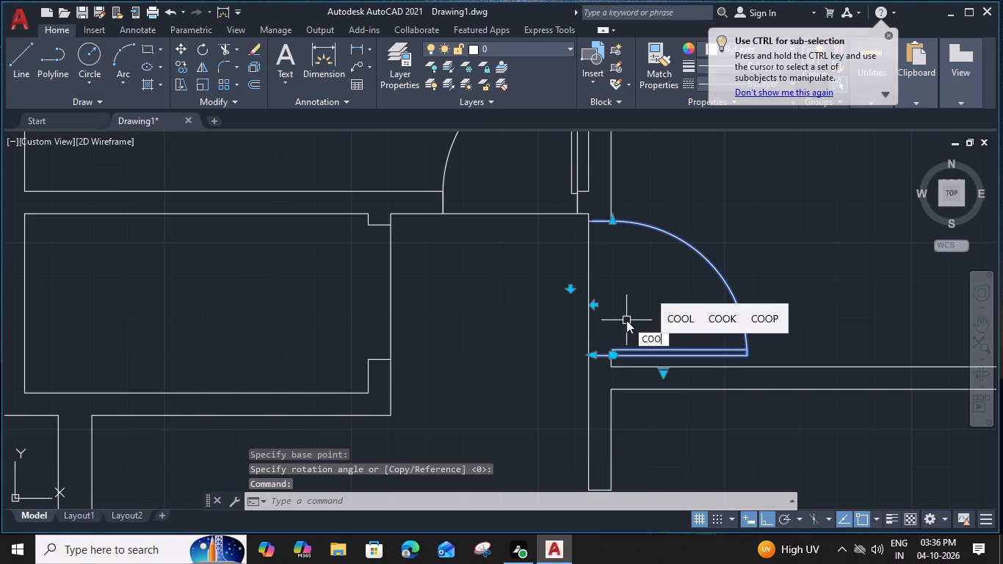
key(BackSpace)
key(BackSpace)
key(space)
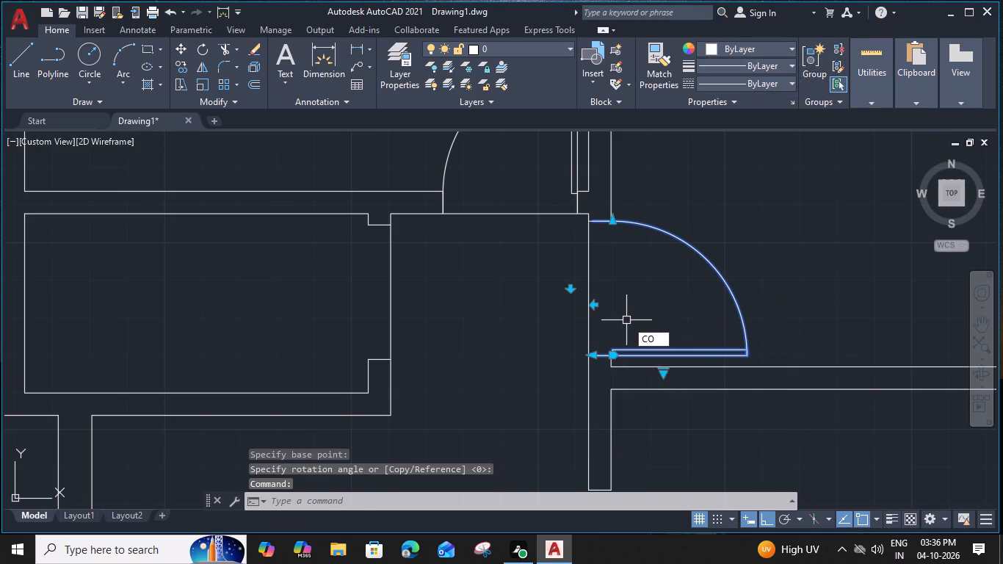
click(595, 356)
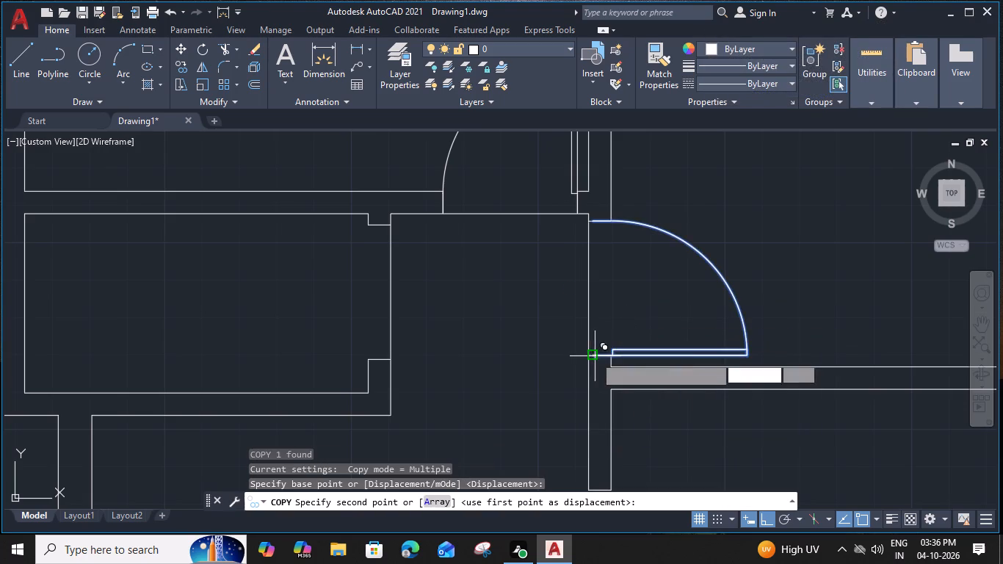
click(366, 361)
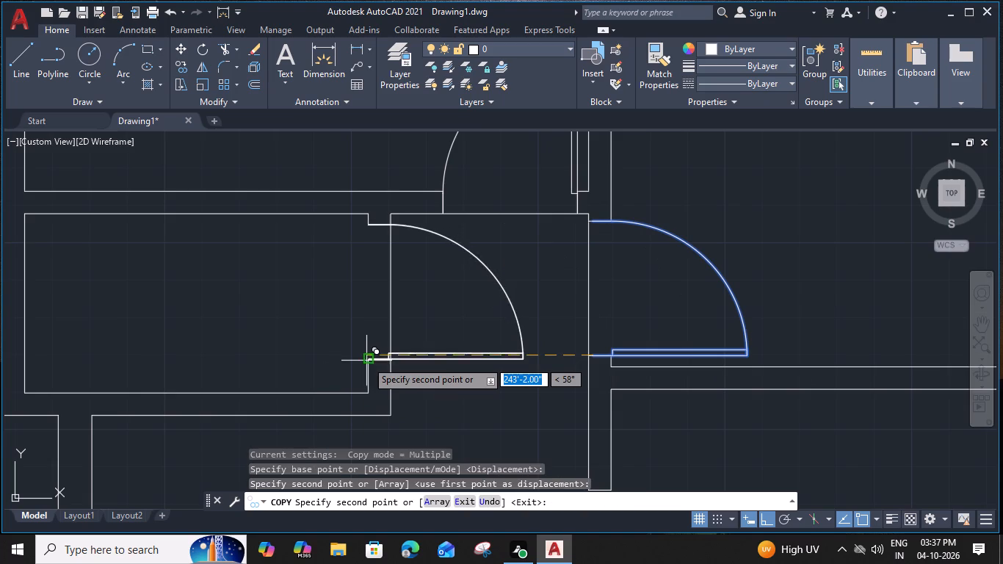
key(Escape)
Flip the small room's door horizontally and vertically so it swings into the room and hinges at the upper jamb.
click(422, 352)
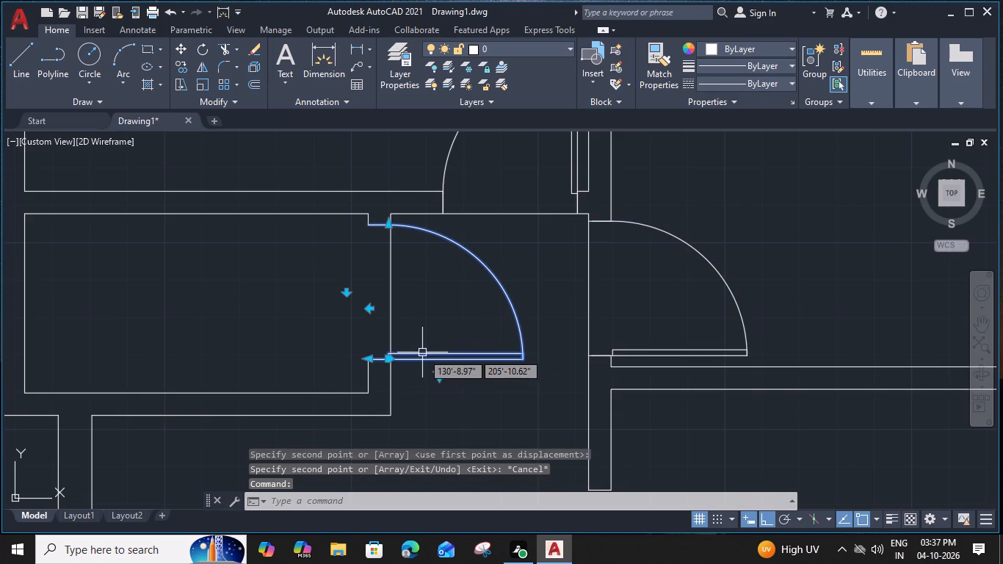
click(370, 308)
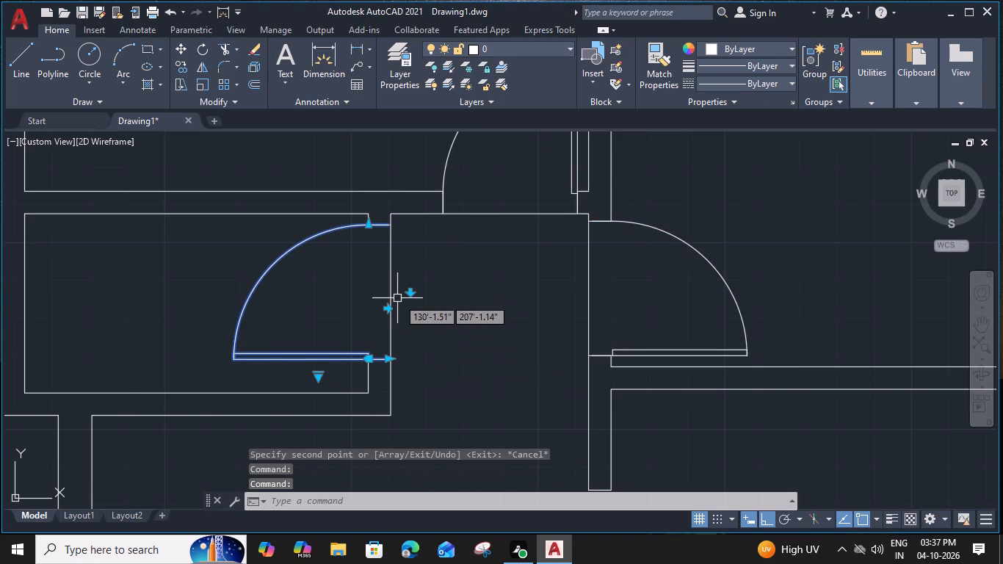
click(411, 292)
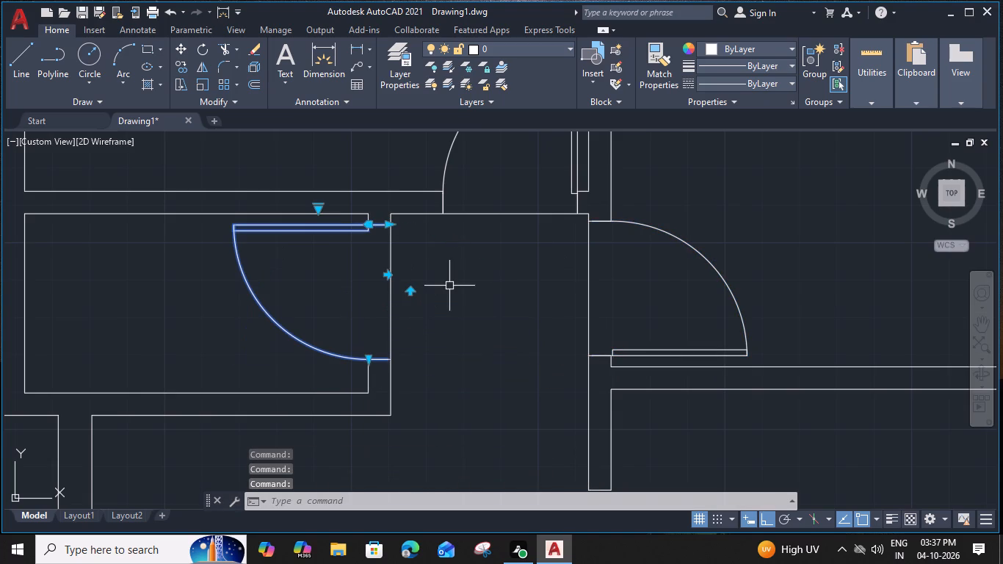
scroll(518, 266, down, 2)
middle_drag(519, 266, 511, 267)
key(Escape)
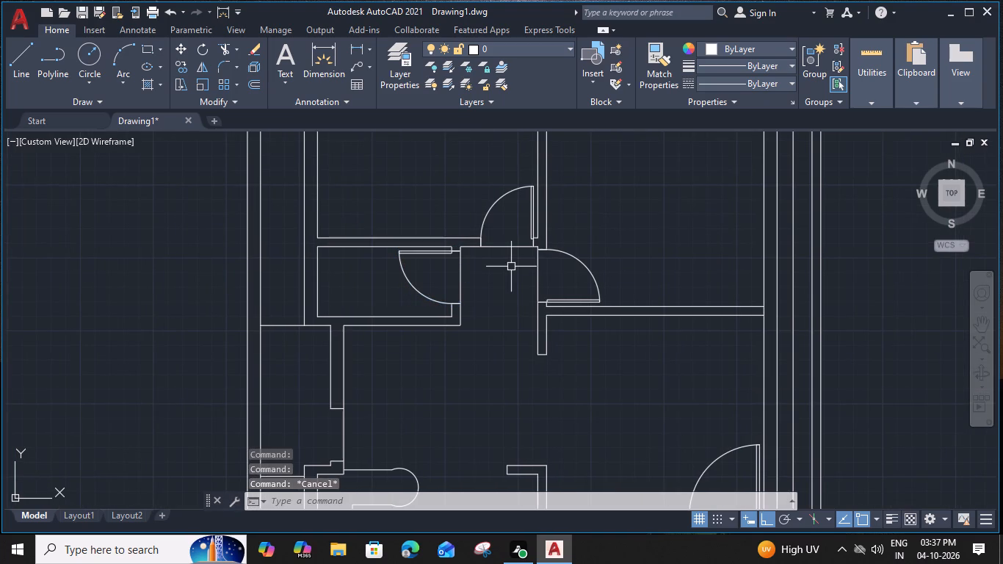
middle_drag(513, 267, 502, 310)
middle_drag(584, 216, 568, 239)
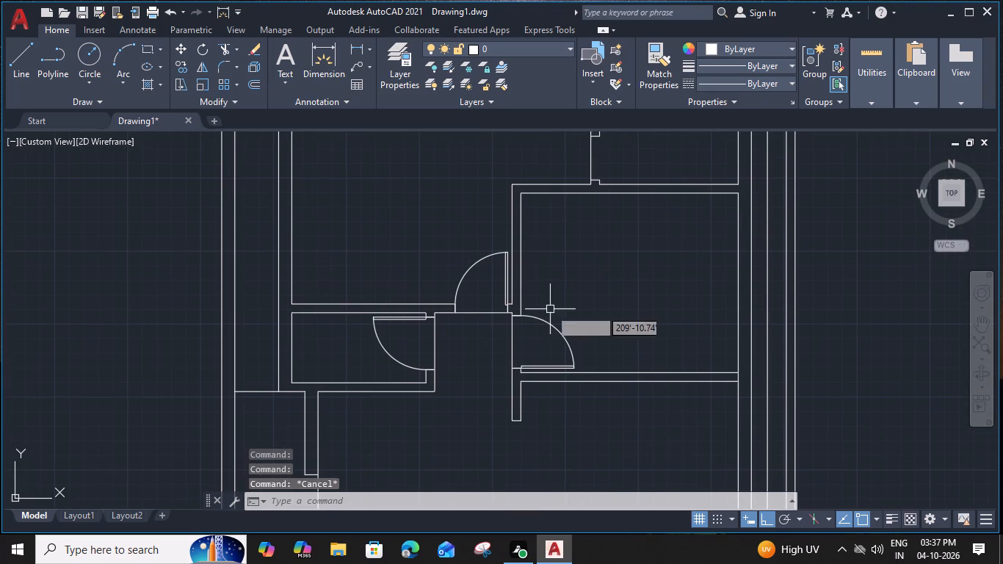
Copy the small room's door from its upper hinge corner to the upper jamb of the upper-right room's opening.
click(383, 339)
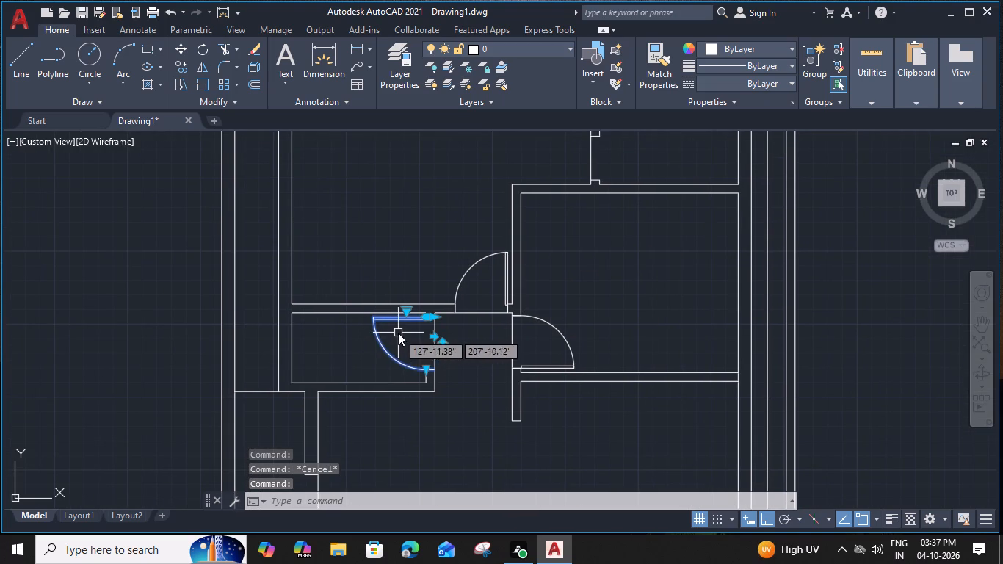
key(c)
text(O)
key(space)
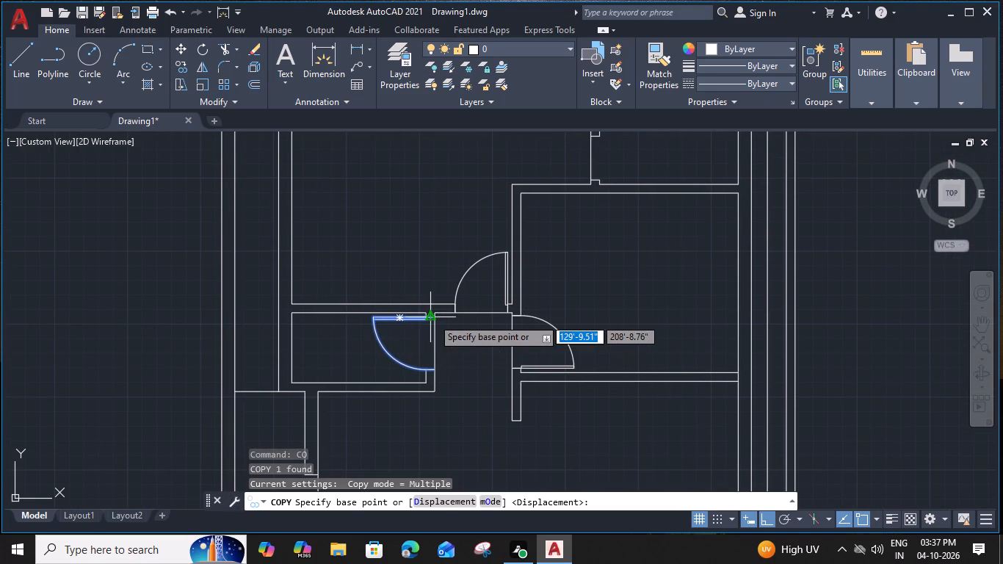
click(432, 318)
middle_drag(624, 165, 572, 249)
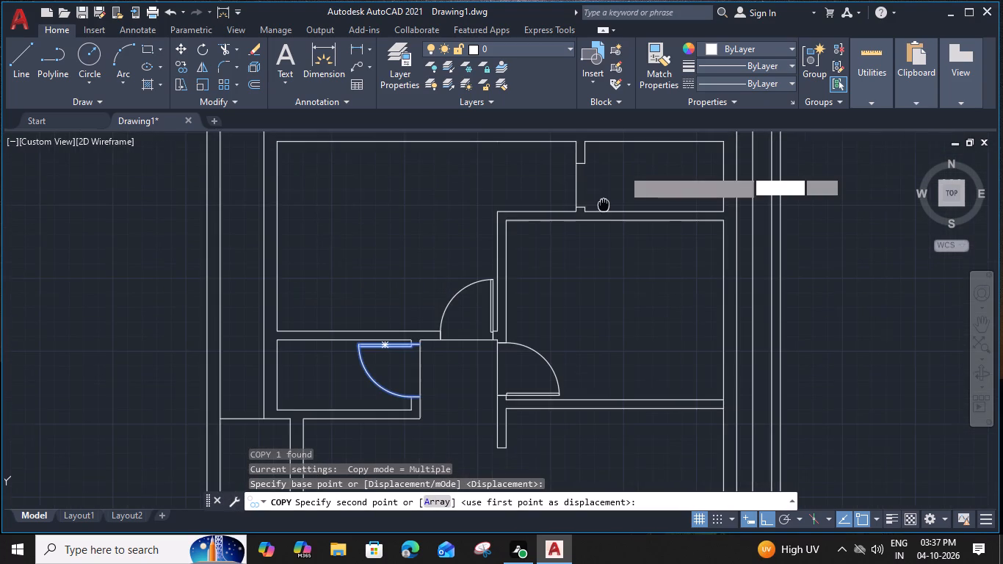
scroll(538, 217, up, 2)
click(551, 223)
key(Escape)
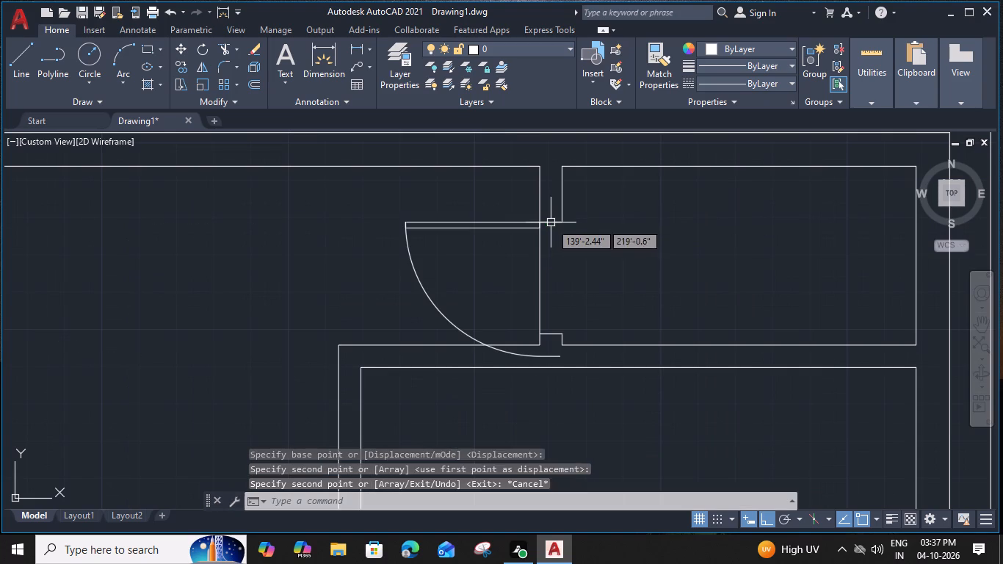
Flip the copied door horizontally so it swings into the upper-right room.
click(504, 223)
click(558, 274)
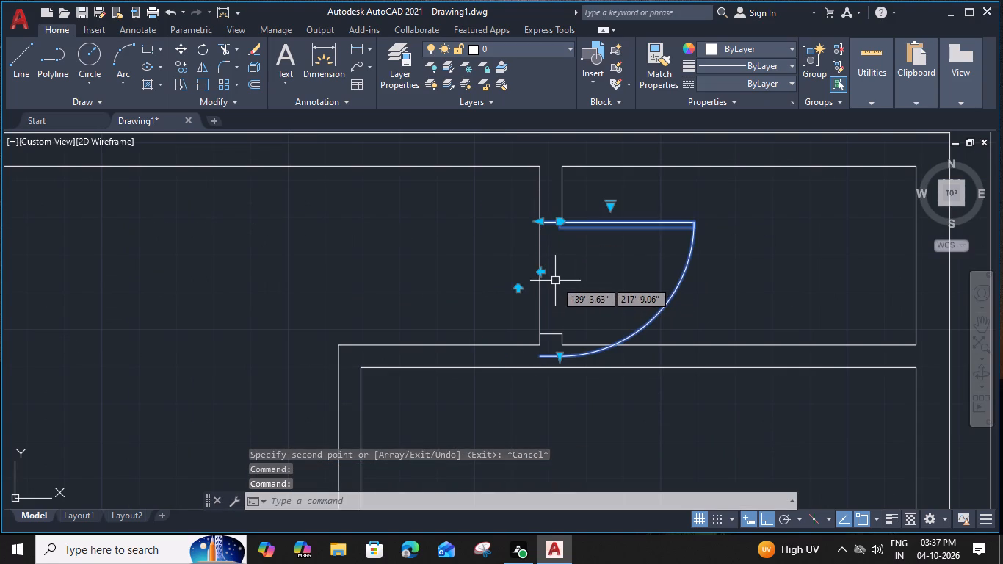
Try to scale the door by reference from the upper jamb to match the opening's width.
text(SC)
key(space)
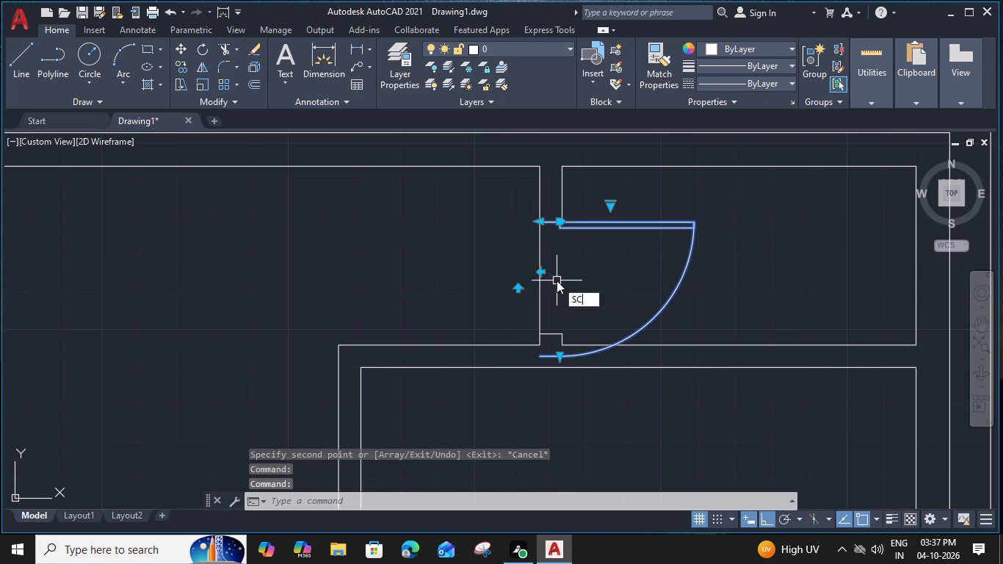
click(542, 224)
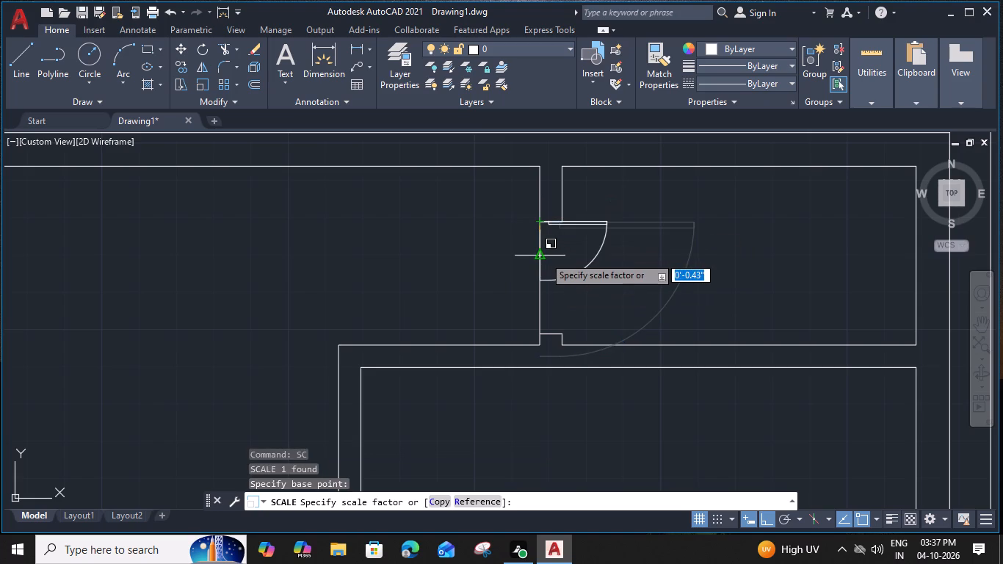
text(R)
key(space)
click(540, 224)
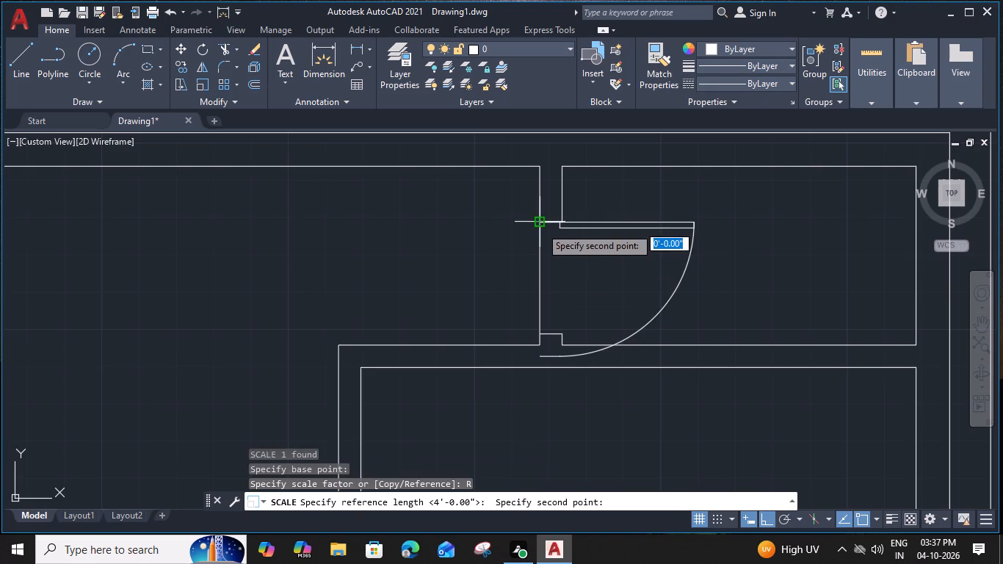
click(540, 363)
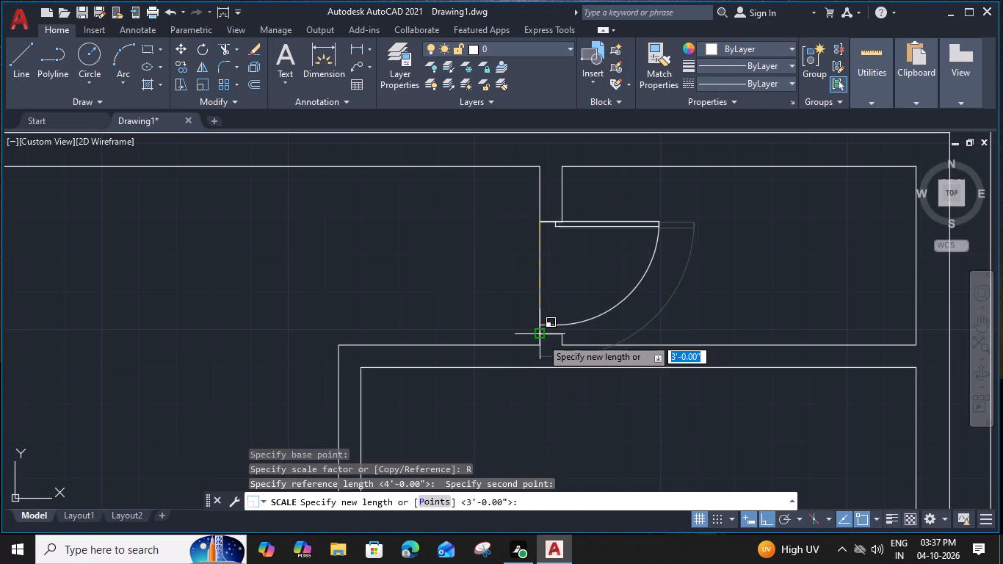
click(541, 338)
Scale the upper-right room's door by reference about its upper jamb corner, from its drawn width to the lower jamb.
click(566, 324)
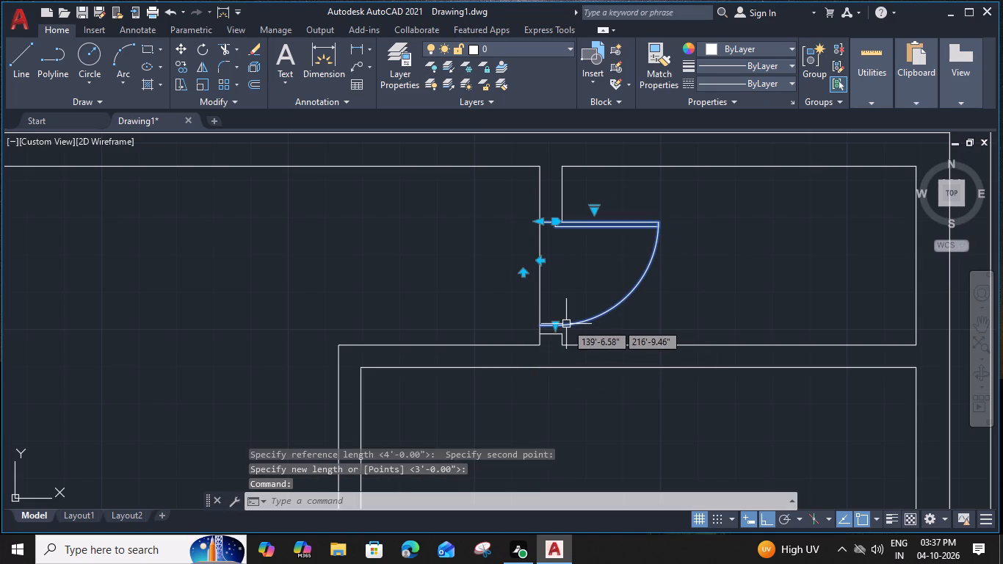
text(SC)
key(space)
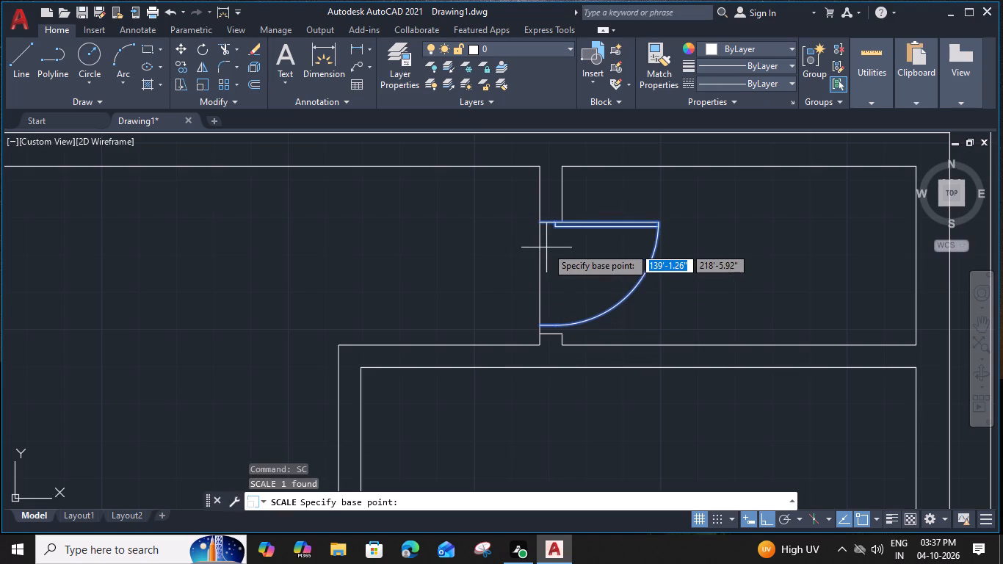
click(538, 222)
text(R)
key(space)
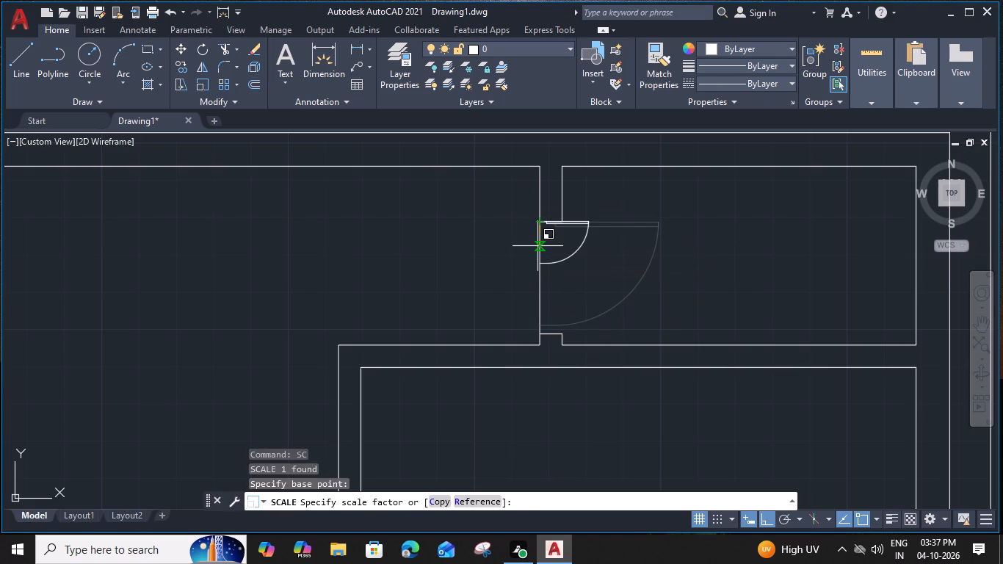
click(538, 225)
click(538, 325)
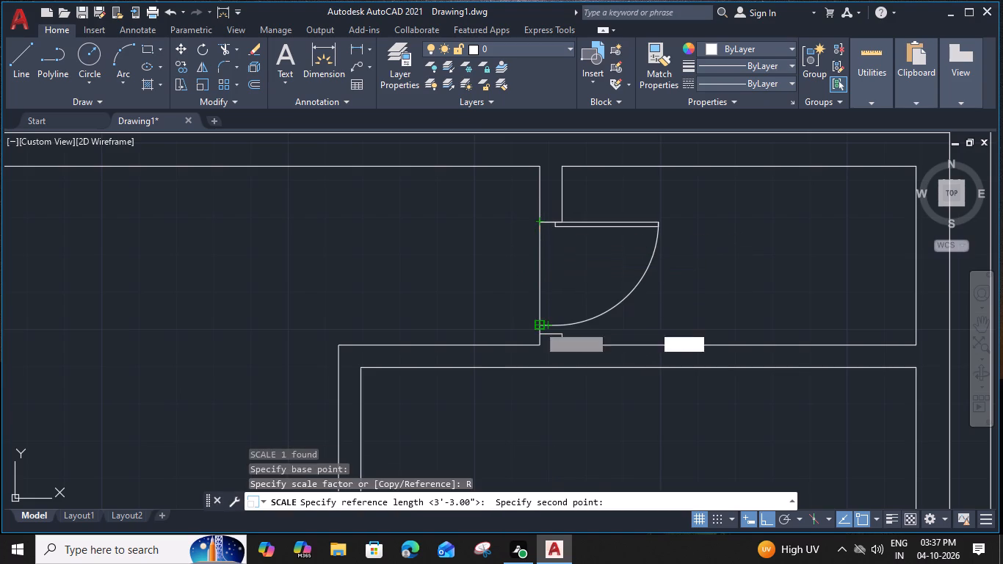
click(539, 332)
Flip the upper-right room's door vertically so it hinges at the lower jamb.
click(604, 325)
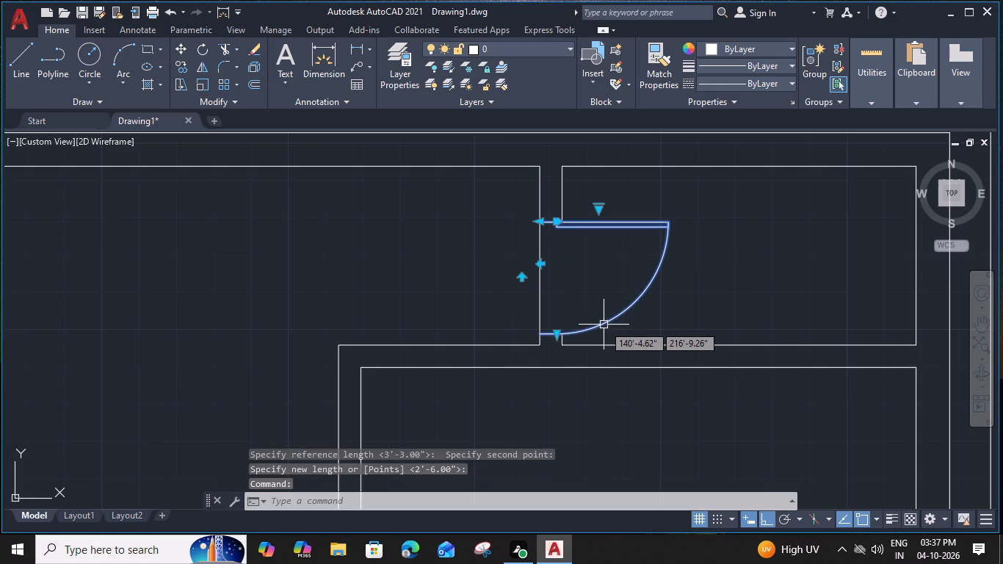
click(518, 278)
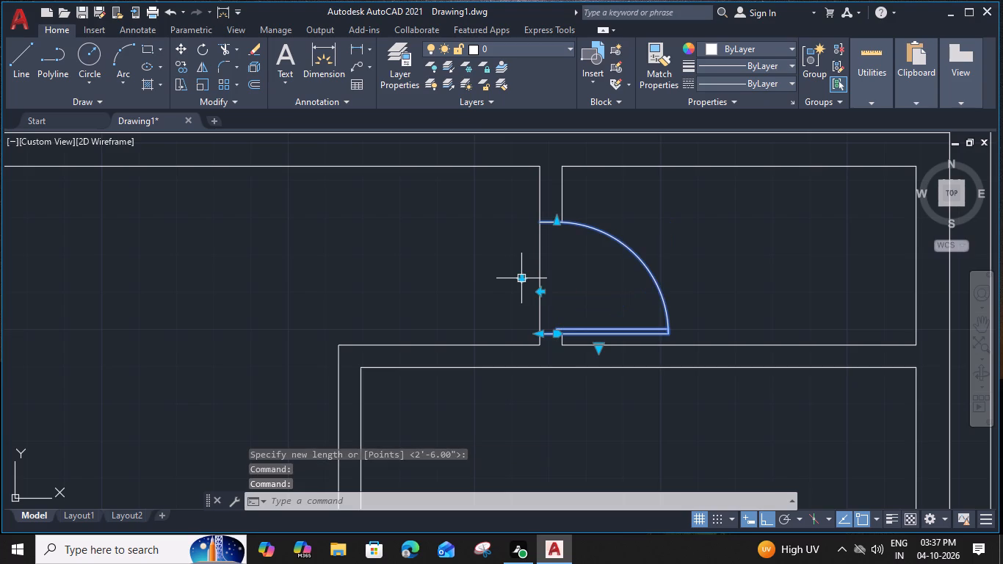
key(Escape)
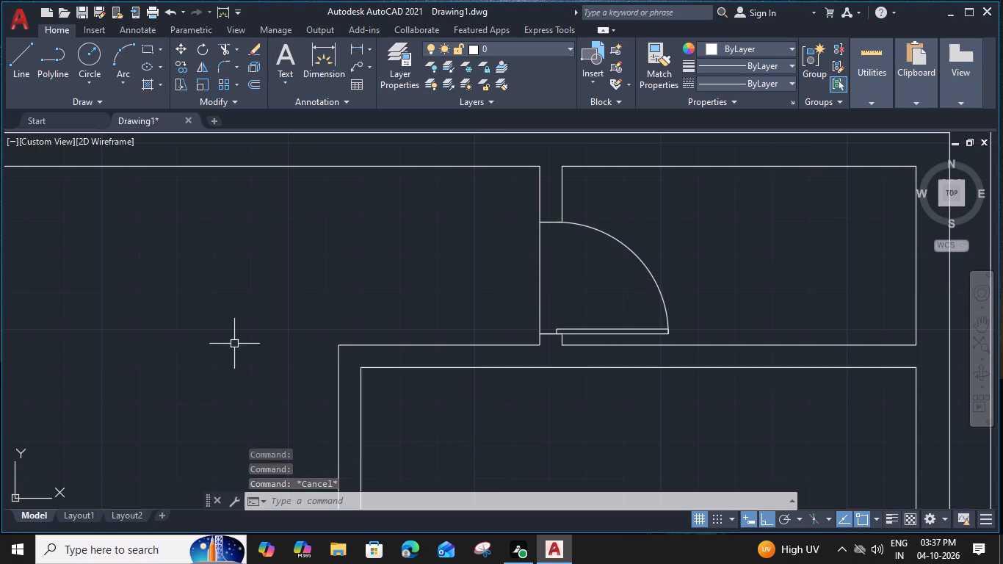
Move the small room's door about 5' straight up, out of its opening on the passage's left side.
scroll(234, 344, down, 1)
middle_drag(234, 344, 436, 202)
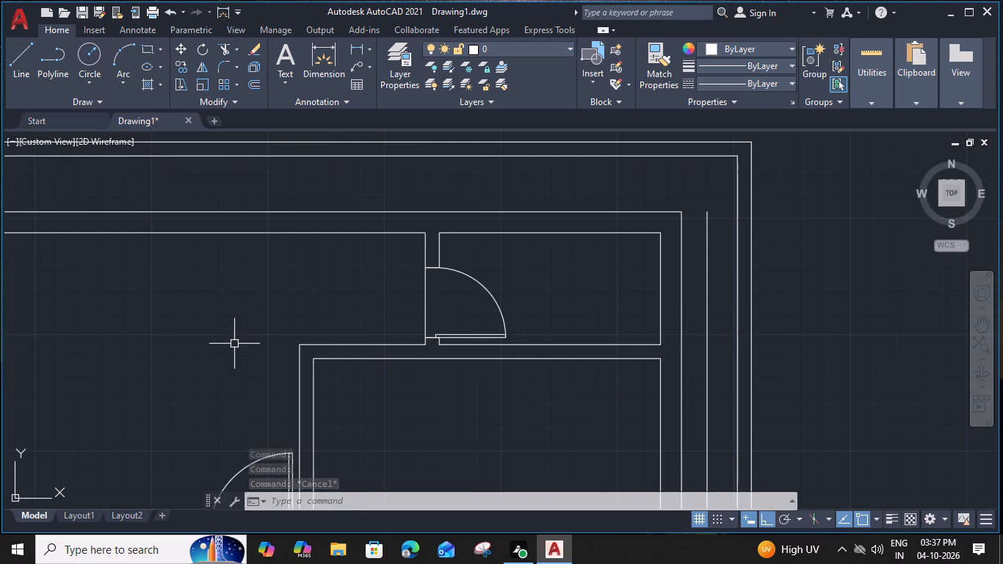
middle_drag(377, 346, 402, 261)
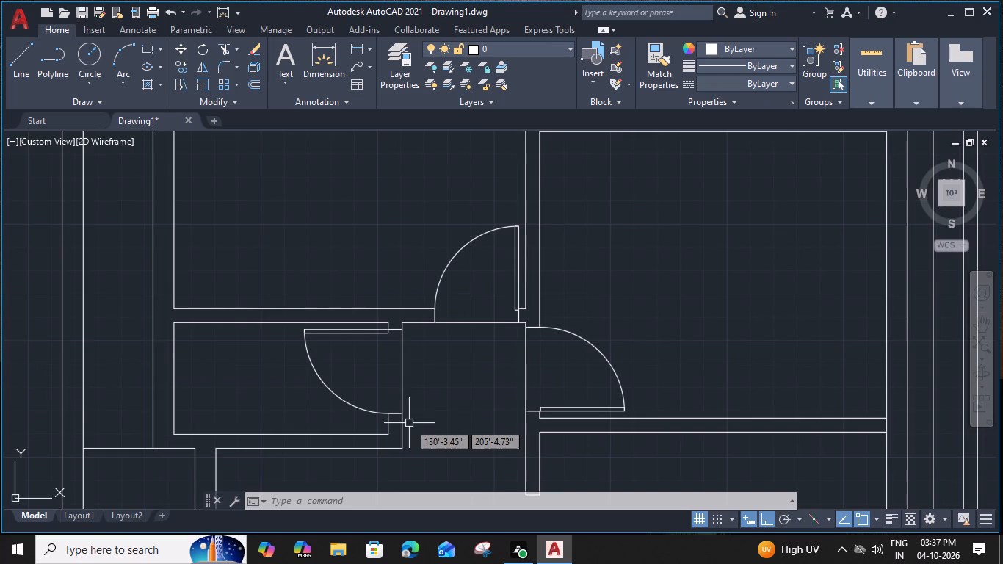
key(Escape)
click(369, 413)
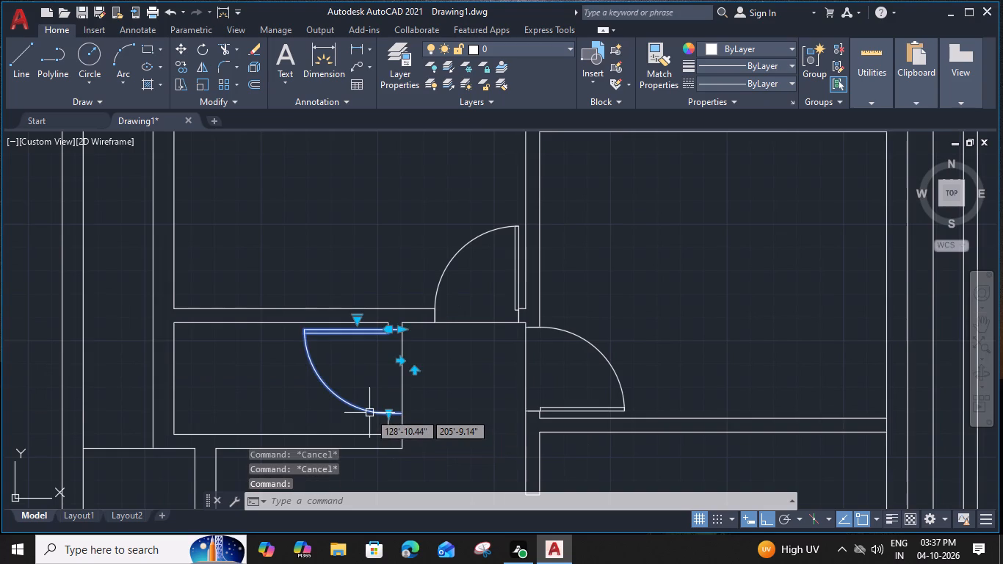
key(Escape)
click(369, 413)
text(M)
key(space)
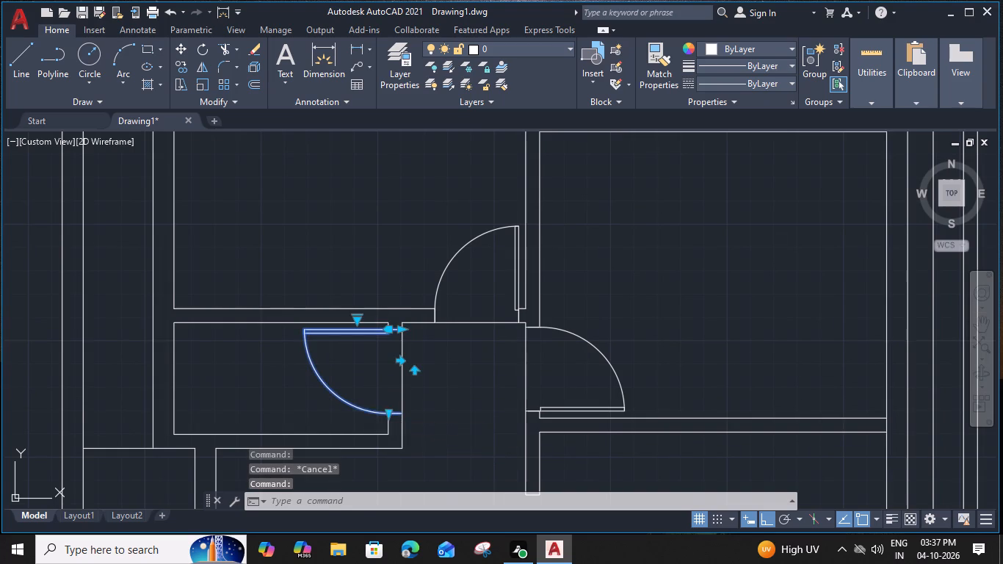
click(369, 411)
click(366, 274)
key(Escape)
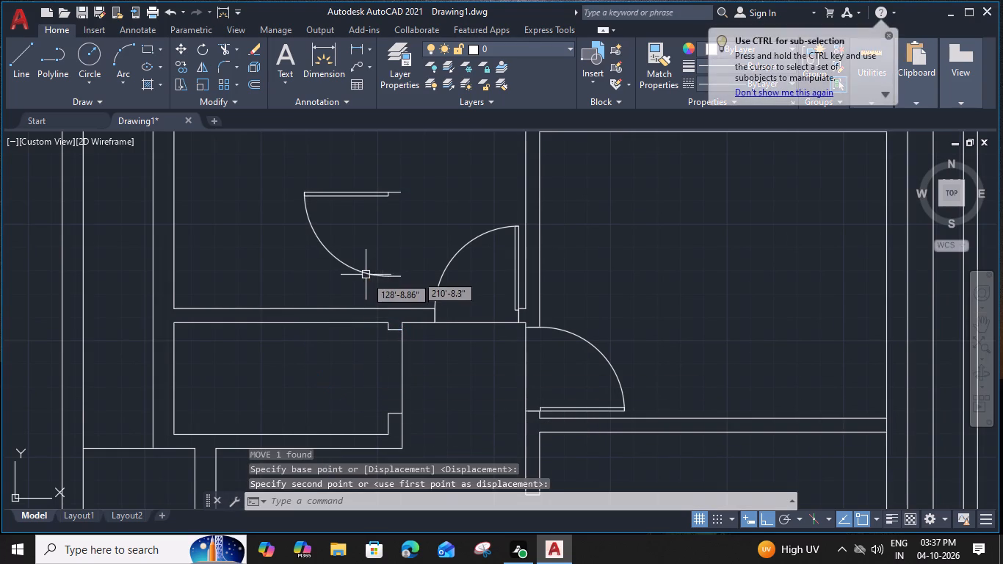
Erase the lower jamb line of the small room's opening.
scroll(398, 415, up, 2)
click(398, 415)
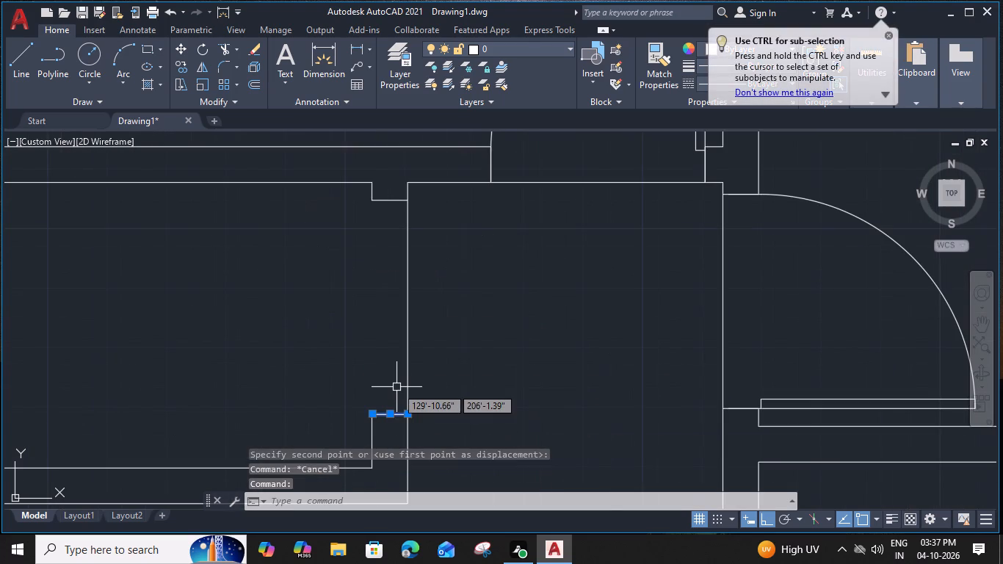
key(Delete)
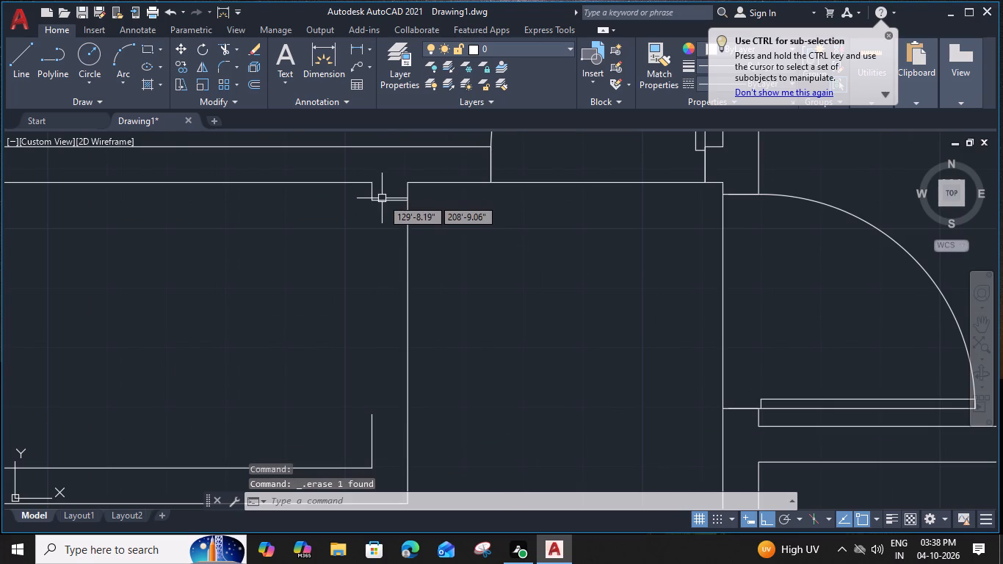
Offset the upper jamb line of the small room's opening 2'6" downward as the new lower jamb.
click(384, 205)
click(385, 184)
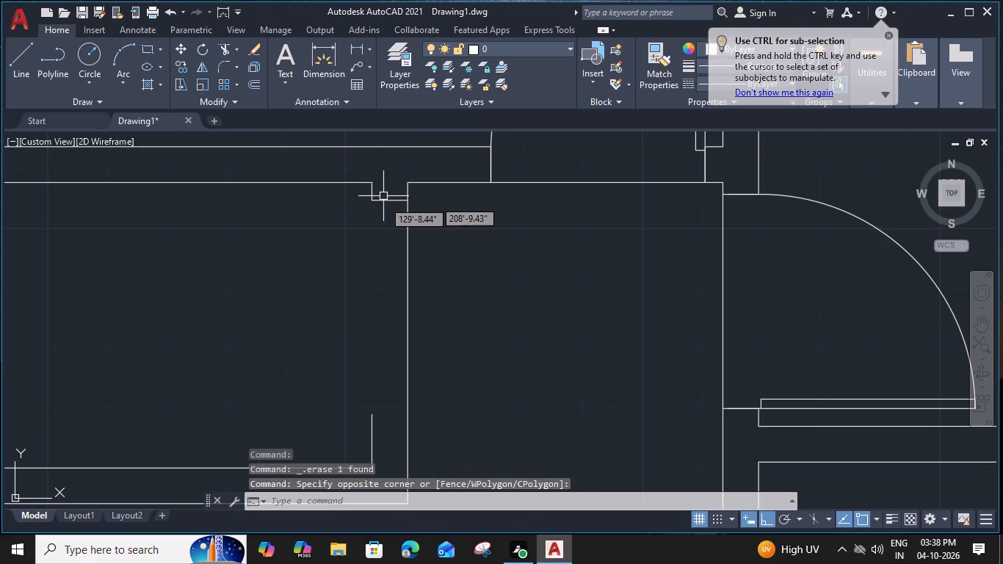
click(383, 200)
text(O)
key(space)
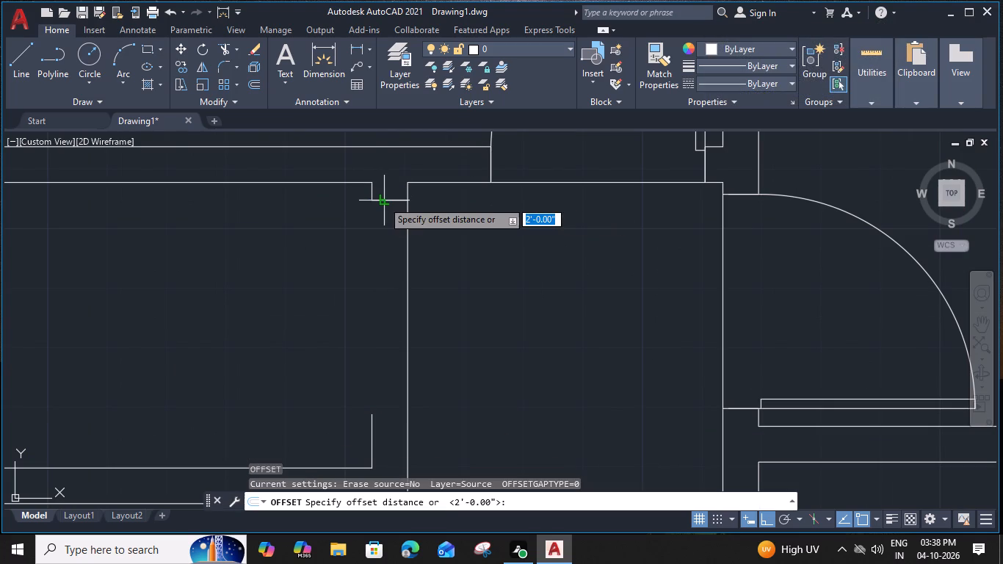
text(2'6")
key(Return)
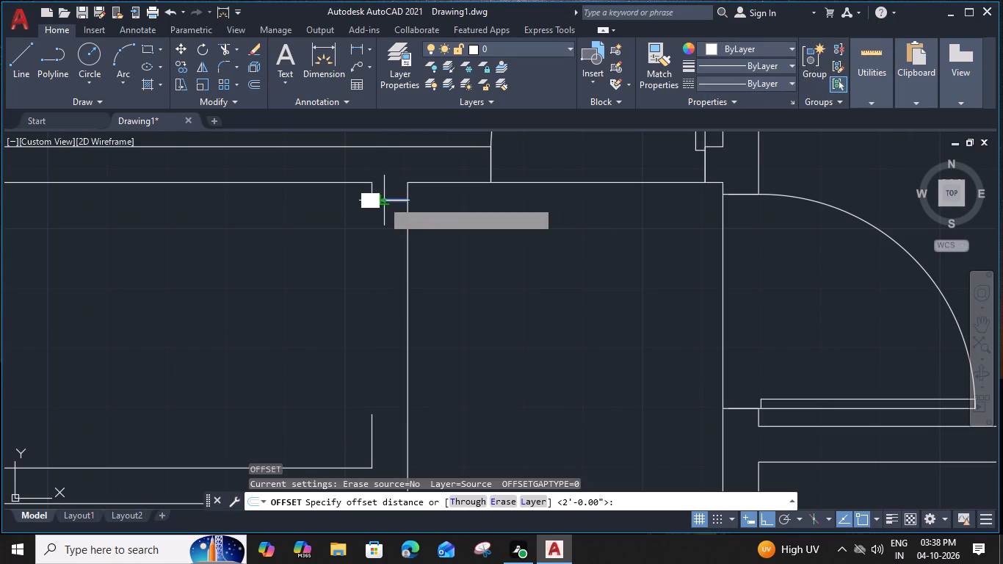
click(366, 288)
key(Escape)
Fillet the small room's inner wall line with the new lower jamb line at zero radius to close the corner.
middle_drag(399, 339, 399, 322)
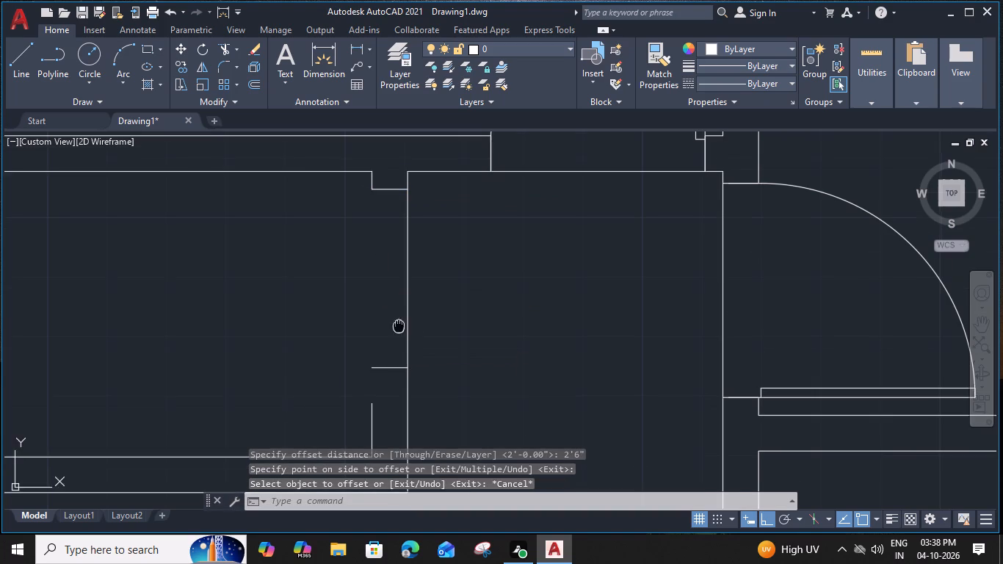
middle_drag(399, 322, 401, 295)
text(F)
key(space)
click(376, 383)
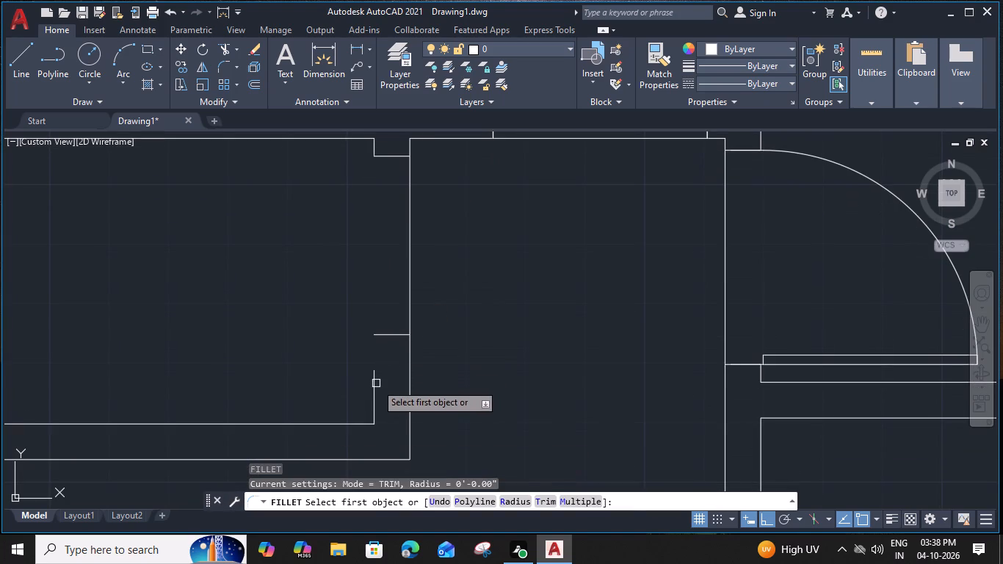
click(393, 336)
key(Escape)
Move the small room's door back by its hinge corner to the upper jamb of the narrowed opening.
middle_drag(394, 284, 394, 290)
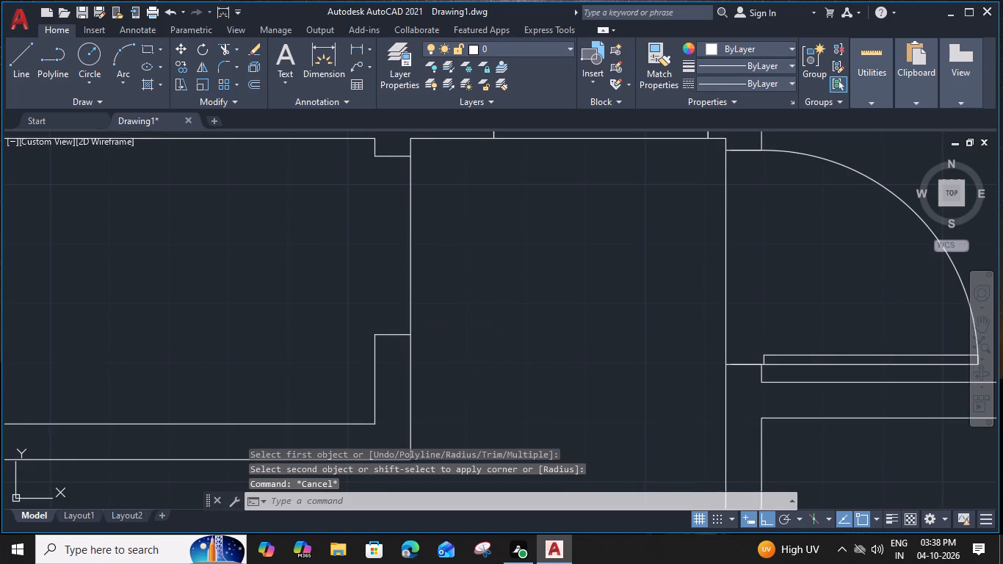
middle_drag(394, 290, 396, 391)
scroll(396, 381, down, 2)
click(383, 281)
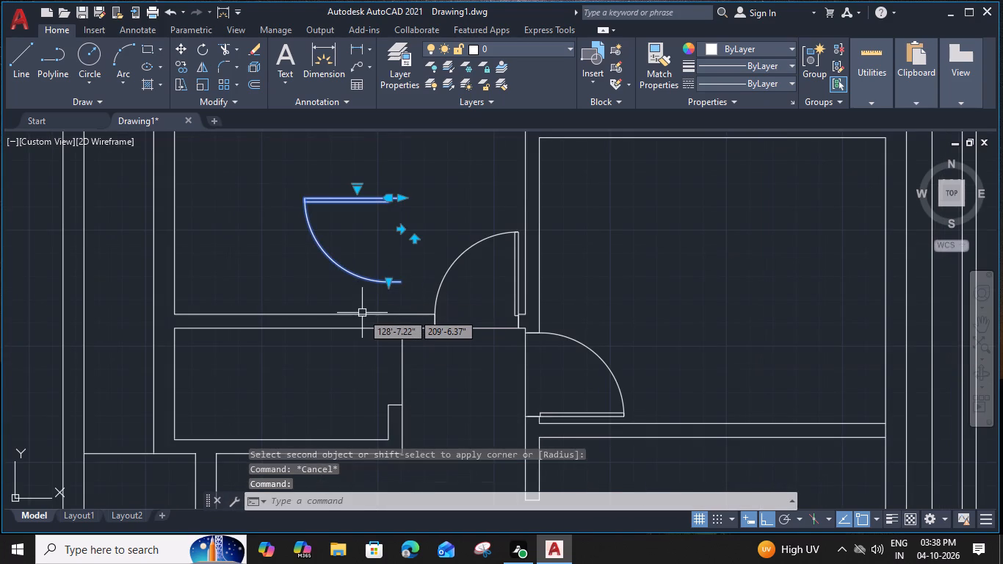
text(M)
key(space)
click(401, 200)
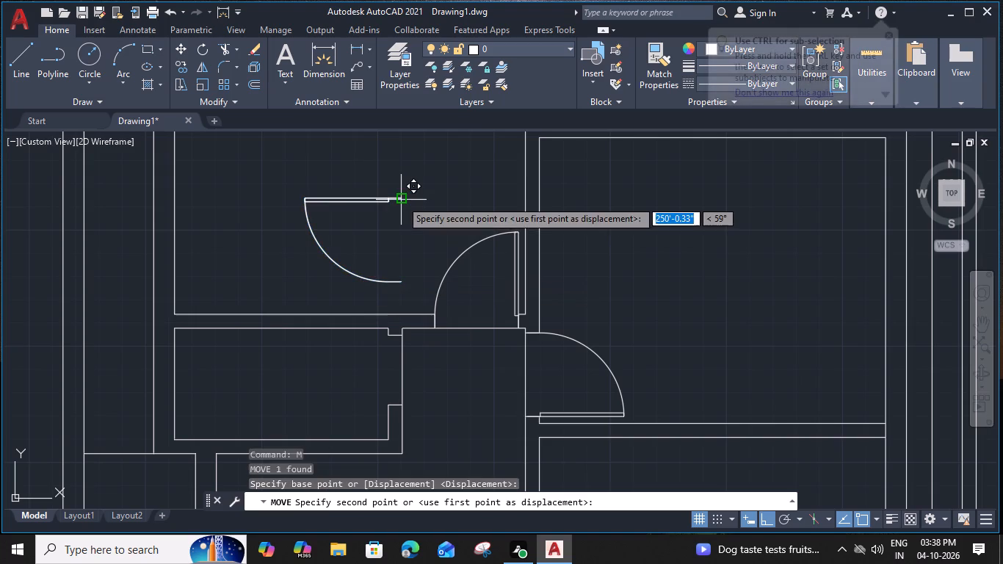
click(402, 338)
key(Escape)
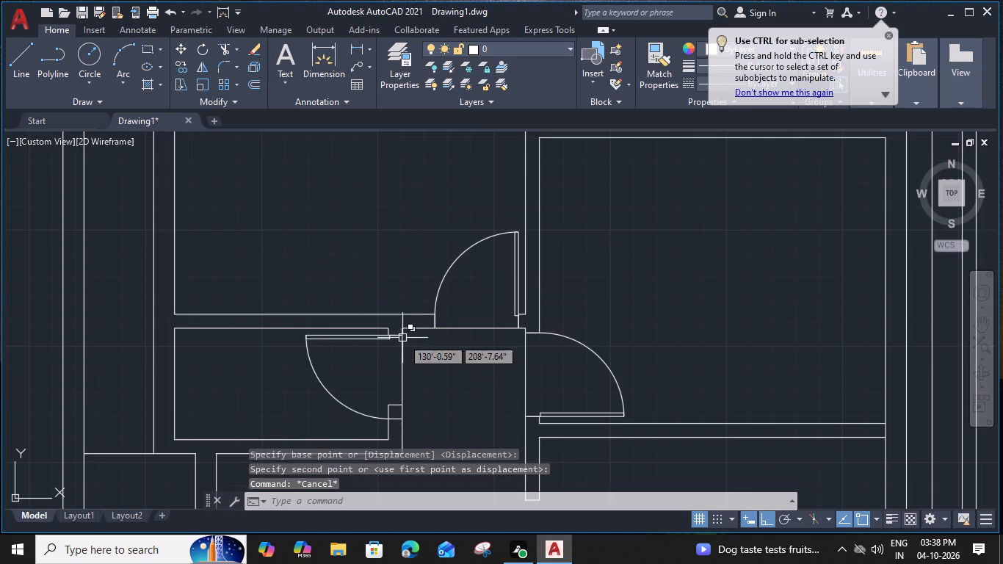
Scale the small room's door by reference from its hinge corner so its width fits the 2'6" opening.
click(333, 339)
text(SC)
key(space)
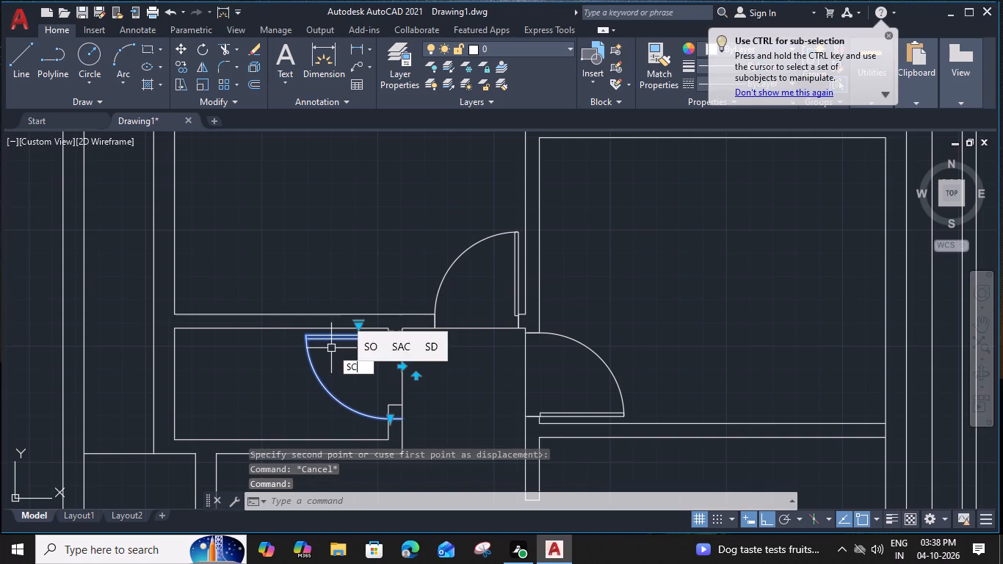
click(402, 336)
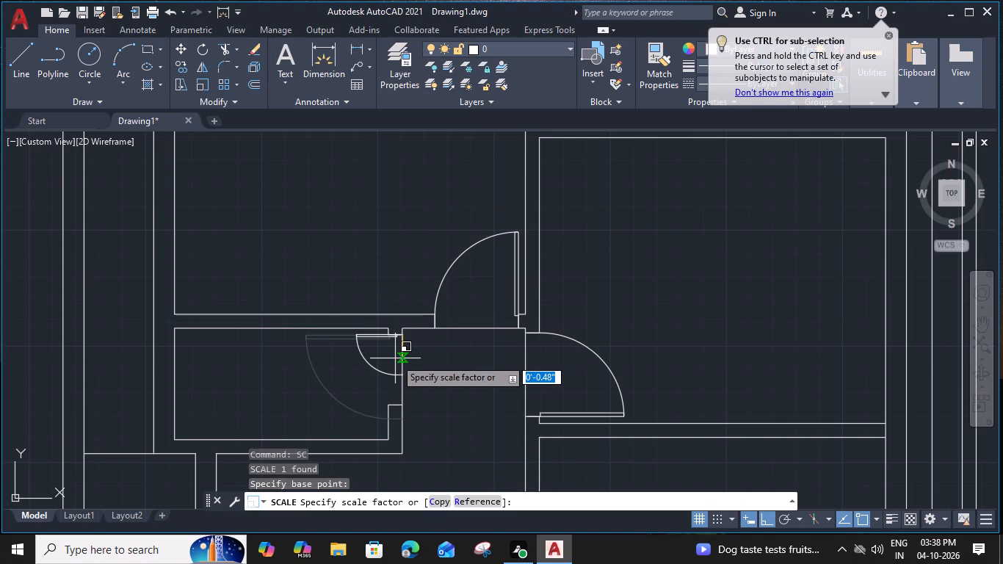
text(R)
key(space)
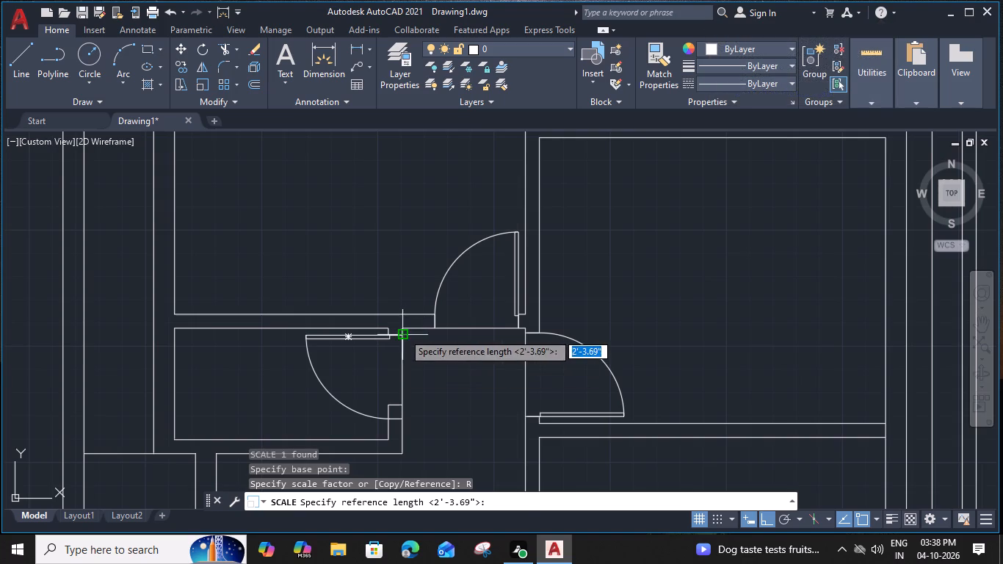
click(403, 333)
click(402, 419)
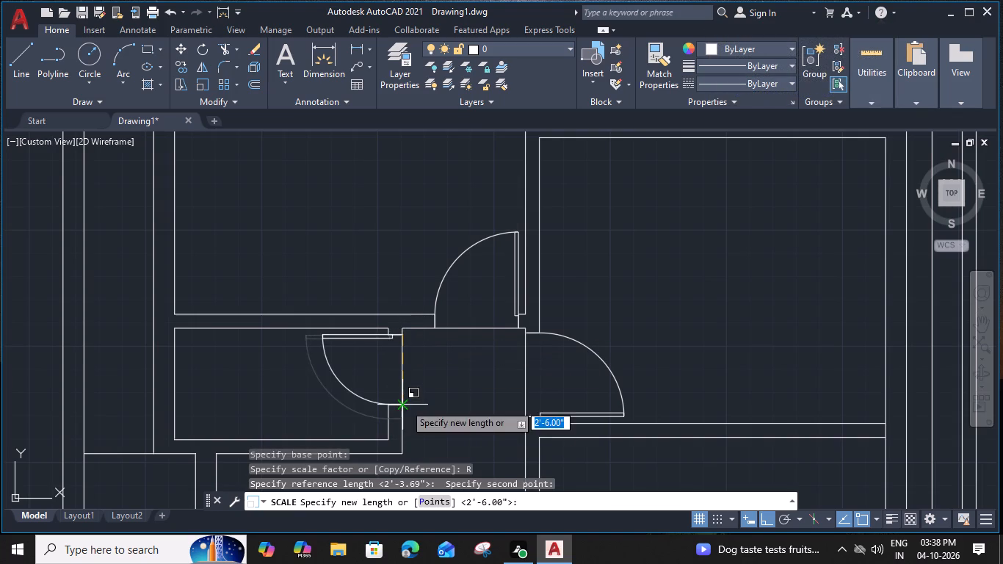
click(405, 404)
key(Escape)
Copy the small room's door by its hinge corner to the upper jamb of the side wall opening near the rounded counter.
scroll(431, 386, down, 2)
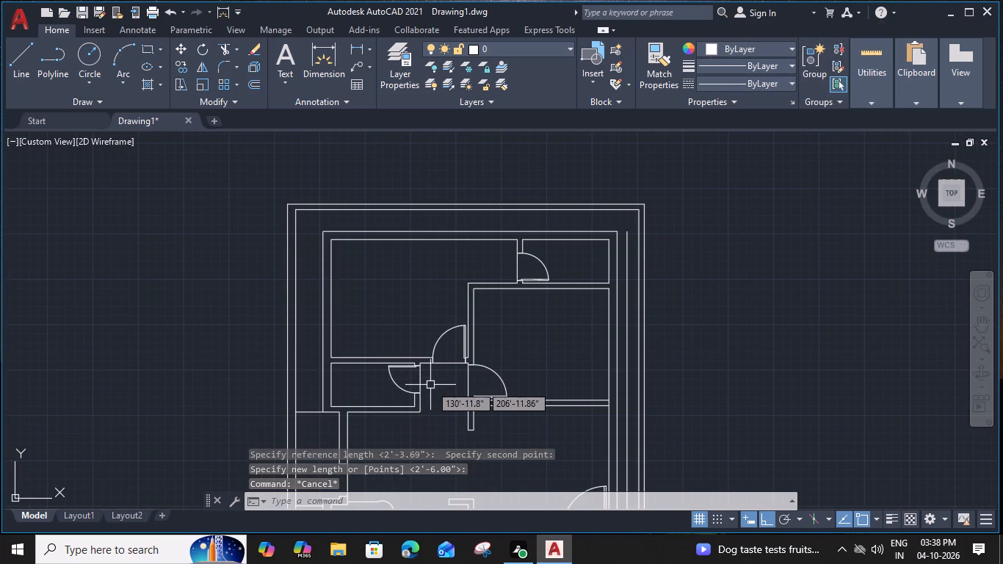
middle_drag(432, 384, 468, 242)
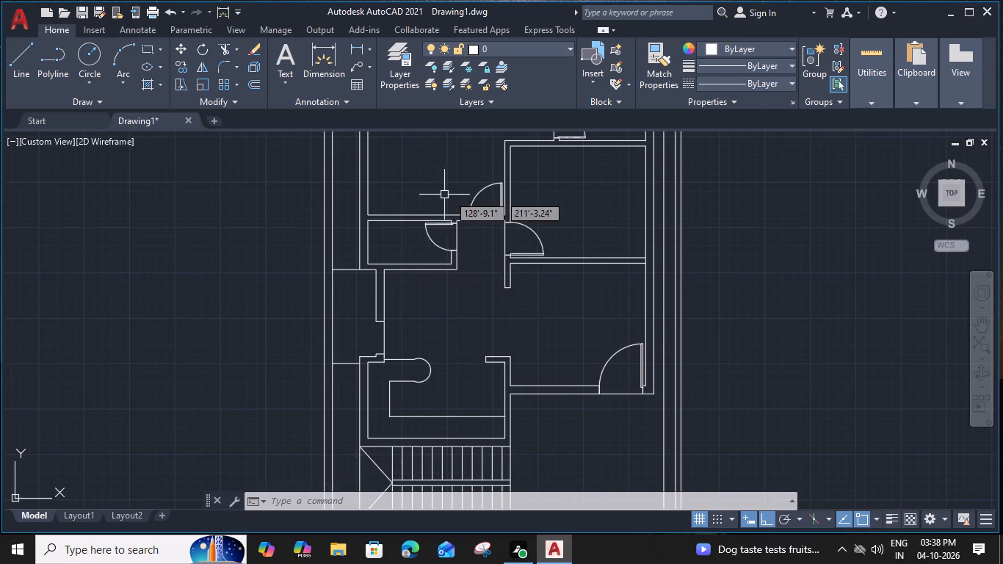
scroll(463, 234, up, 2)
click(423, 209)
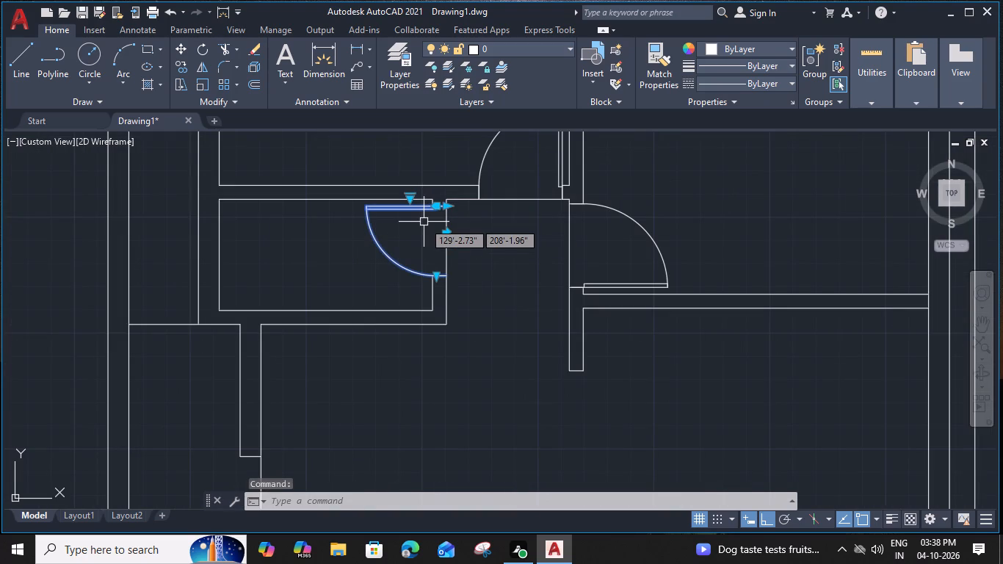
text(CO)
key(space)
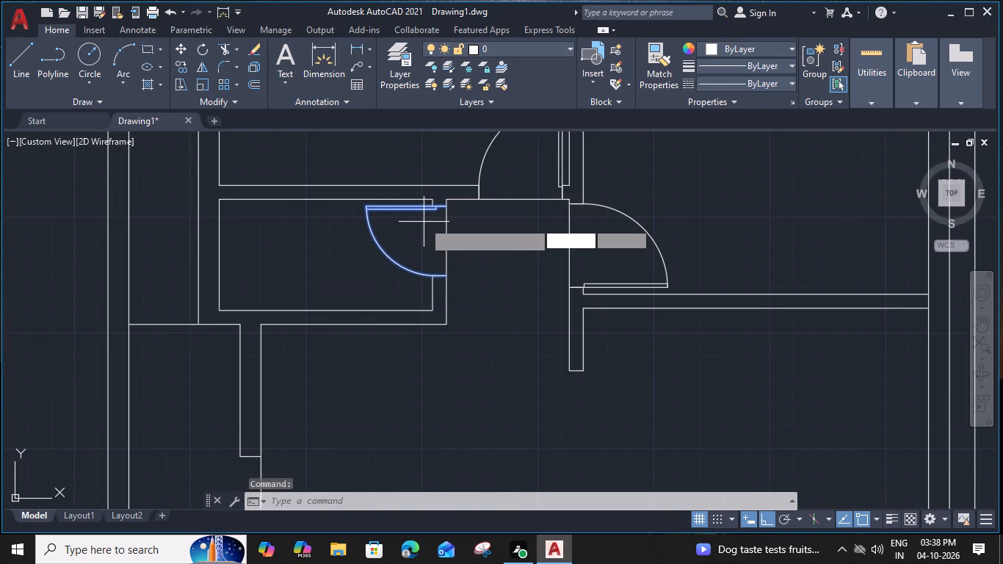
click(447, 208)
middle_drag(409, 325, 415, 320)
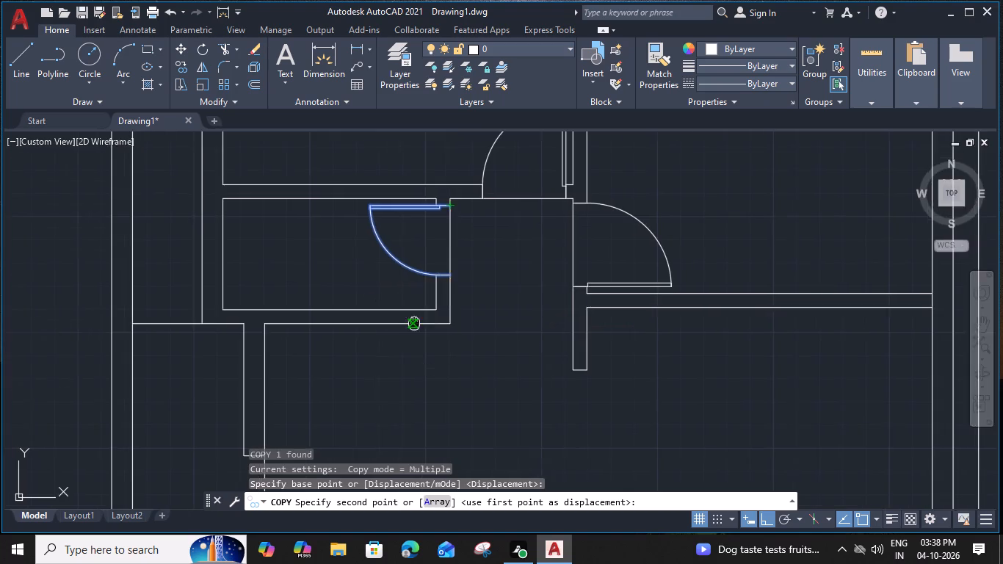
middle_drag(415, 320, 488, 194)
click(336, 328)
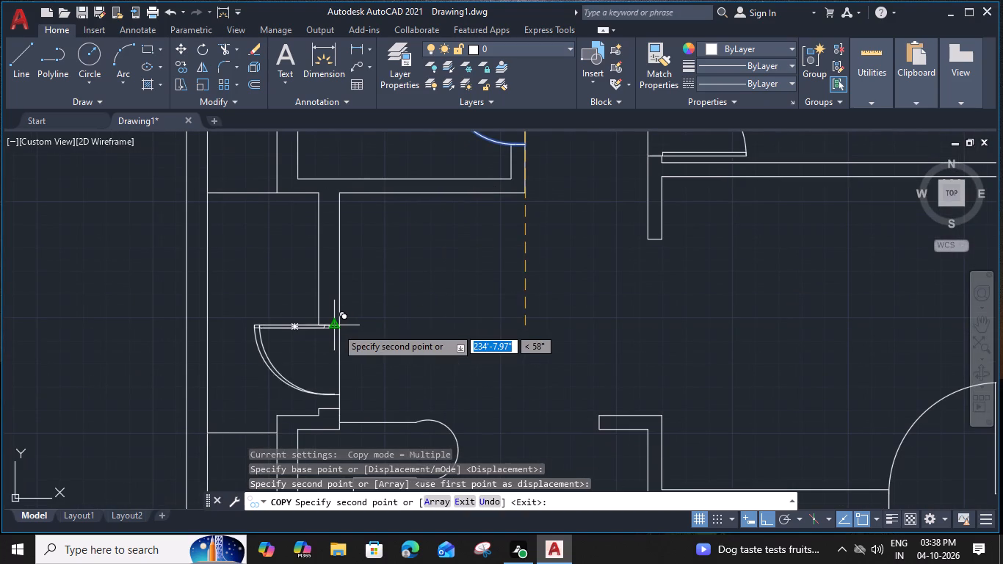
key(Escape)
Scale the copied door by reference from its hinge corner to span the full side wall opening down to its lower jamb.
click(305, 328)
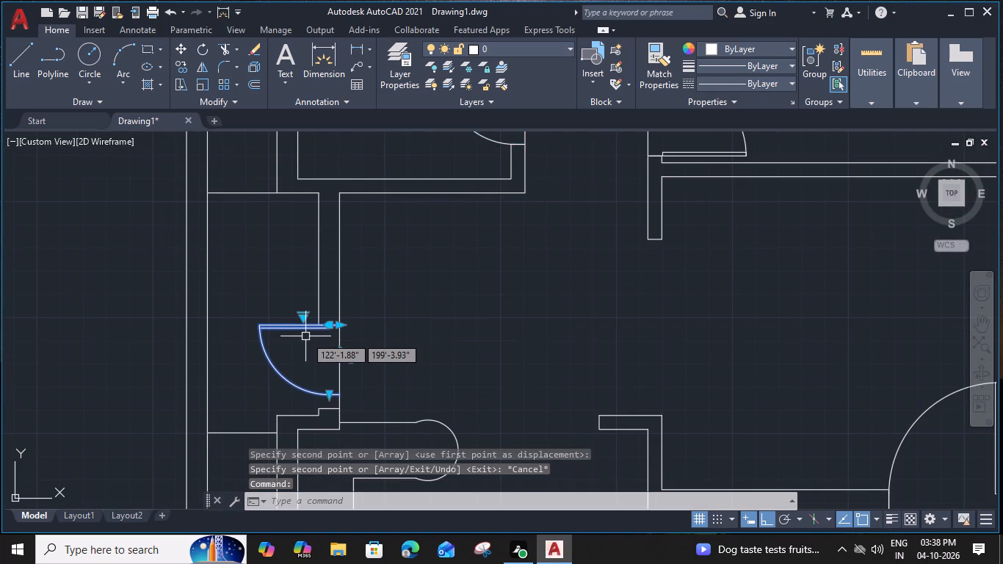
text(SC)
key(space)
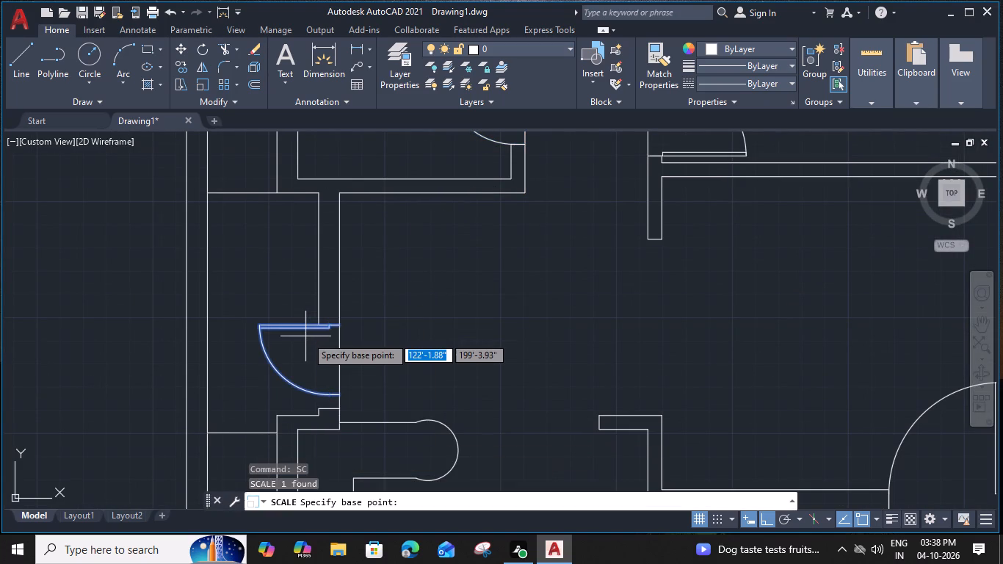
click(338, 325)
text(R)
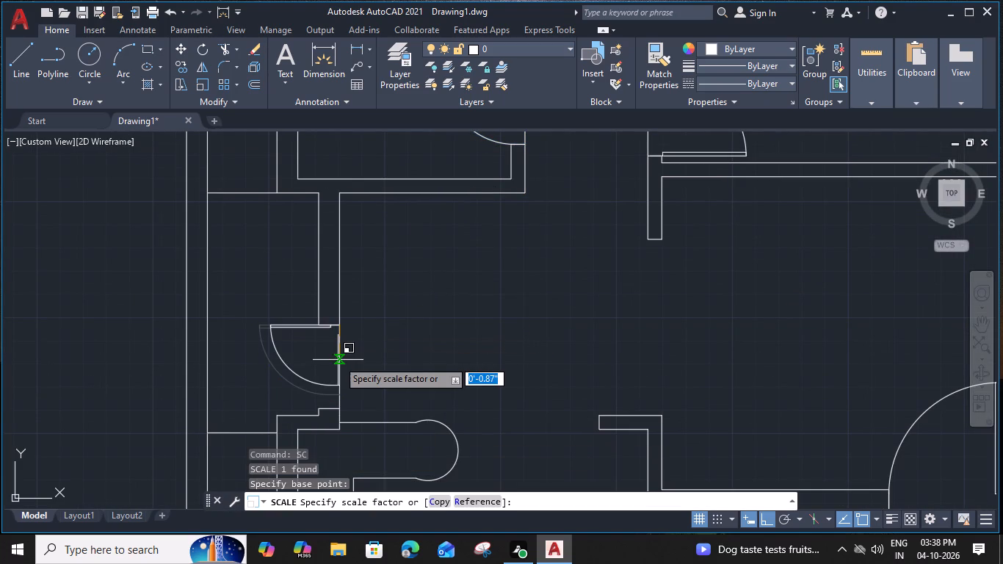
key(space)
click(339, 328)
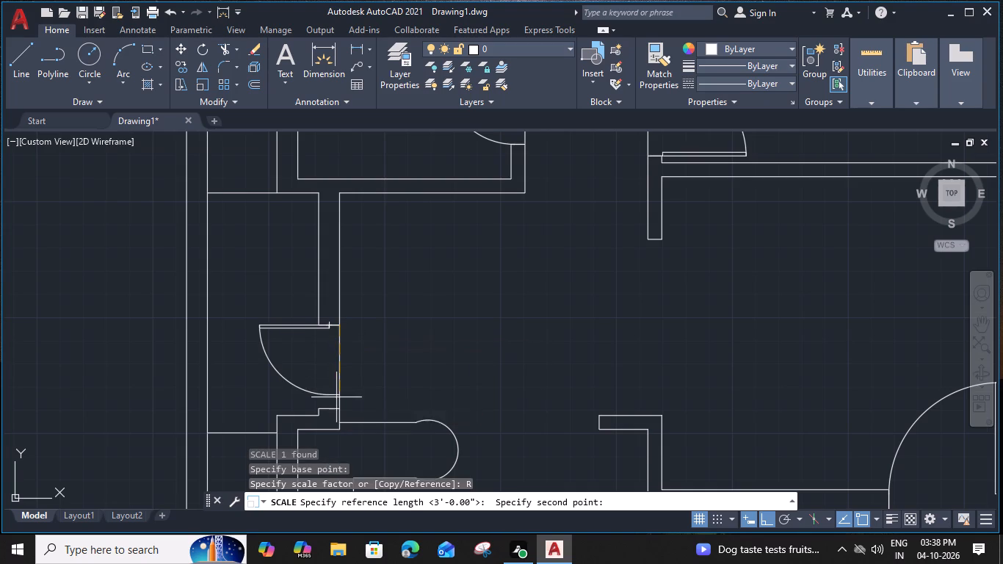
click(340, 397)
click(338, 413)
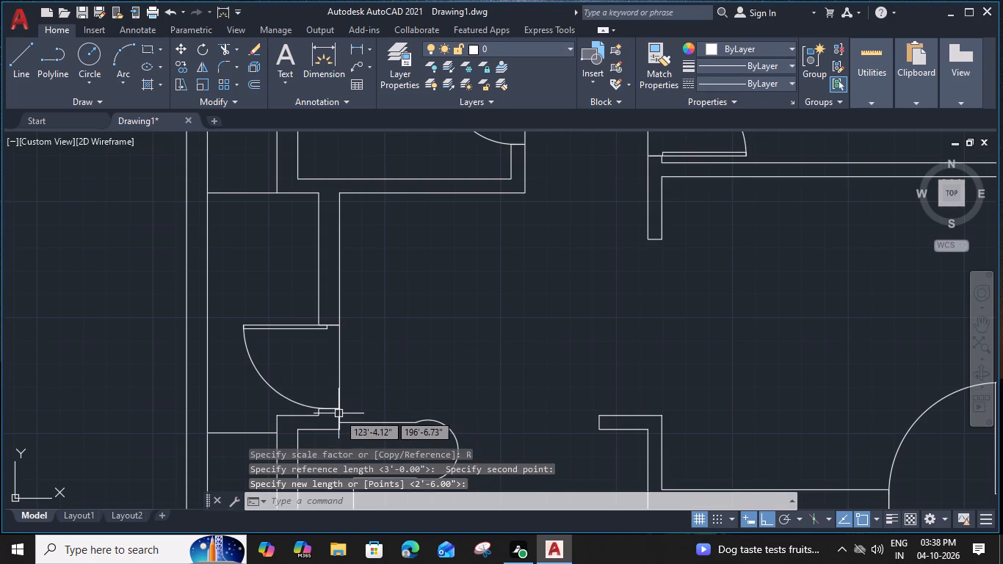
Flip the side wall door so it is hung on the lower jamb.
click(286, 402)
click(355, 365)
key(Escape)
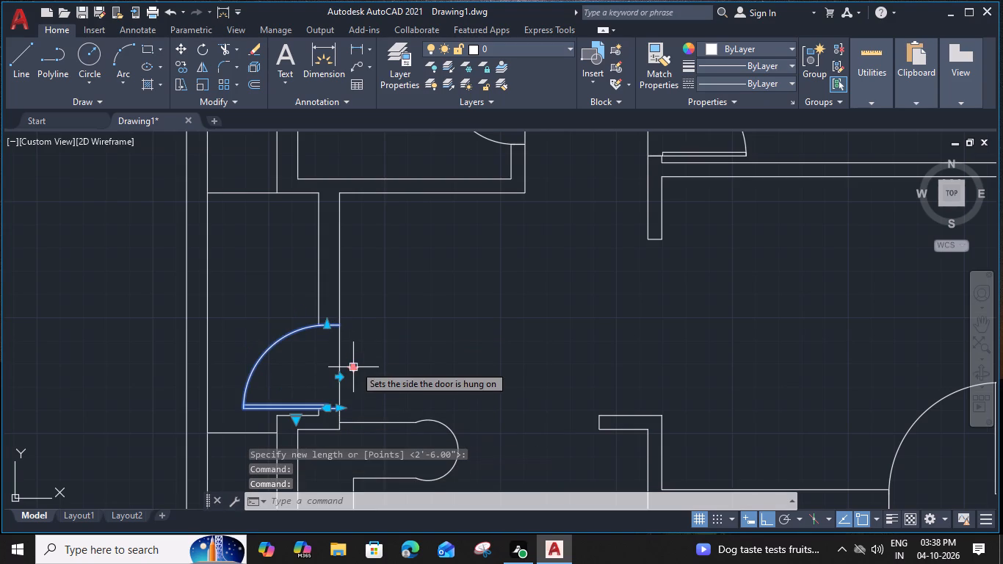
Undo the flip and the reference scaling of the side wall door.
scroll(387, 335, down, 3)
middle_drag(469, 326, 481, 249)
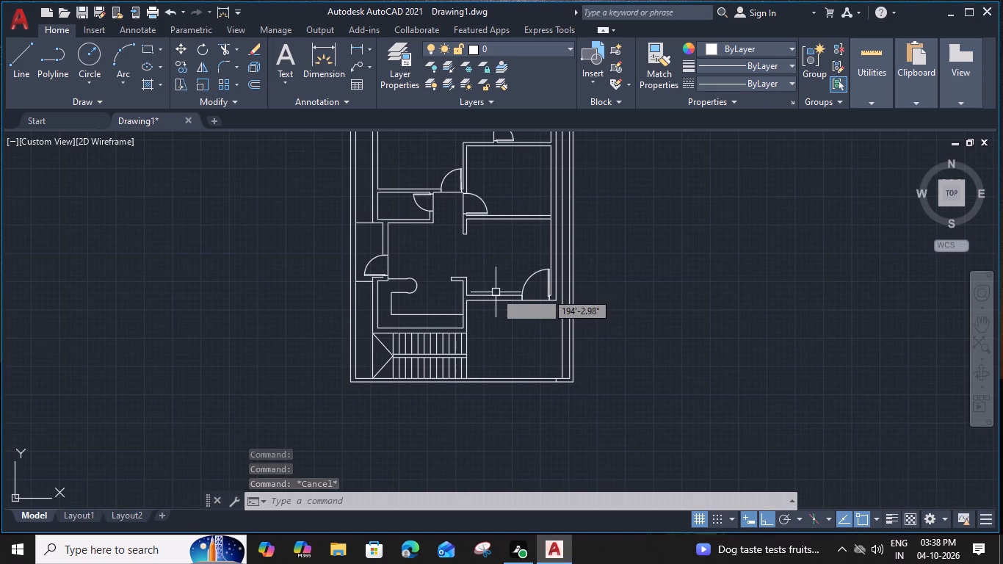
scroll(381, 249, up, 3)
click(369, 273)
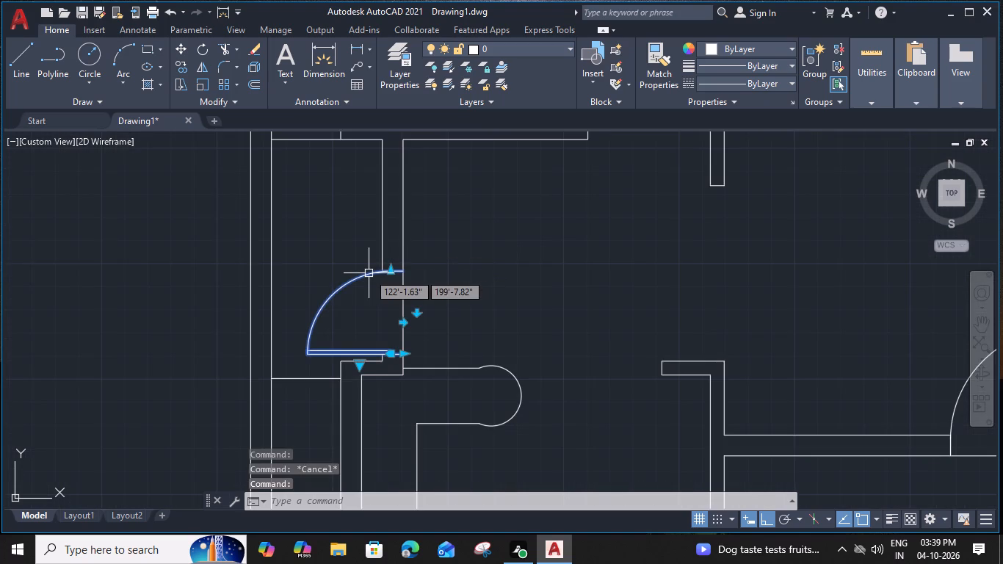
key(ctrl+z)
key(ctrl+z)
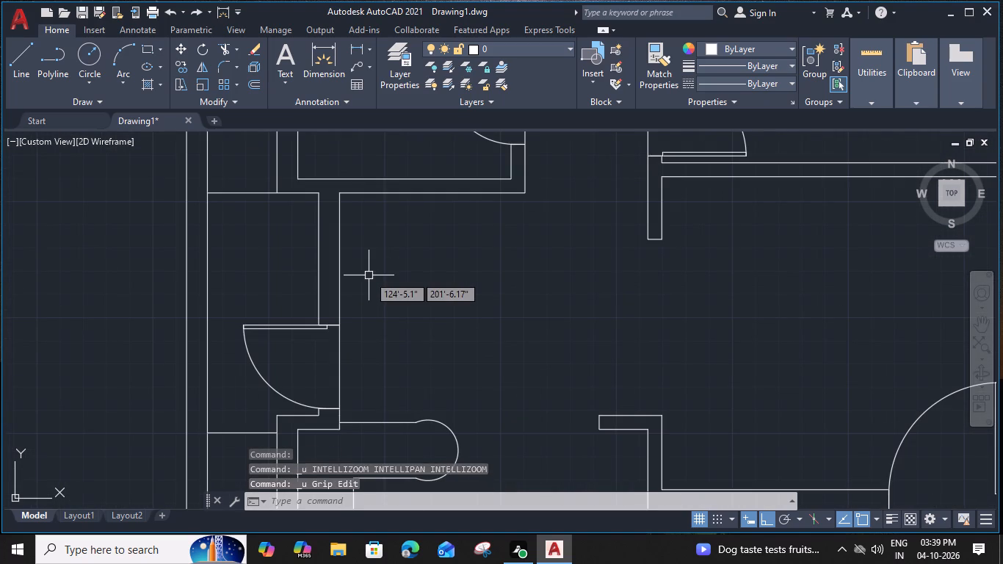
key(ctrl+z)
Move the copied door horizontally out of the side wall opening into the clear space above the rounded counter.
click(272, 323)
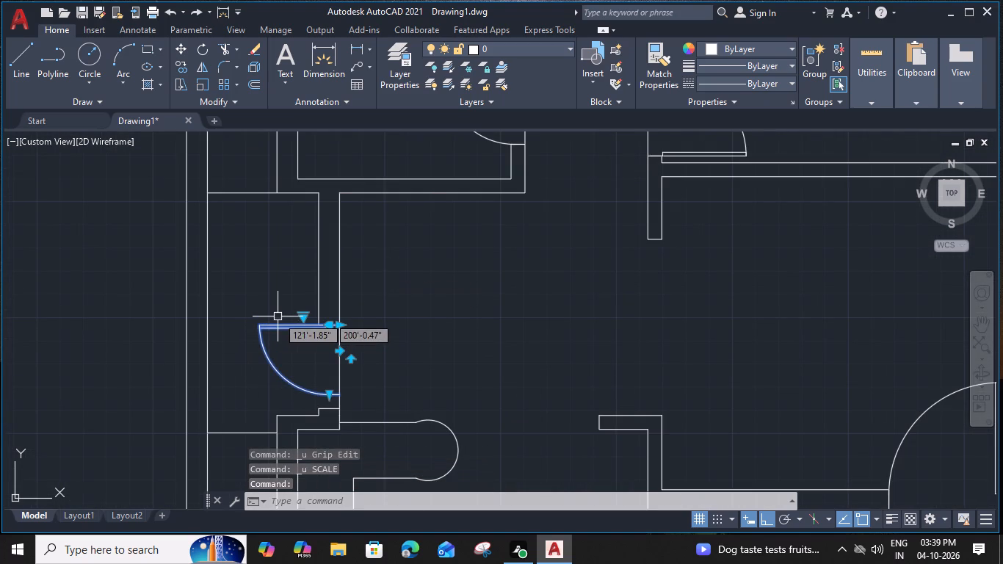
text(M)
key(space)
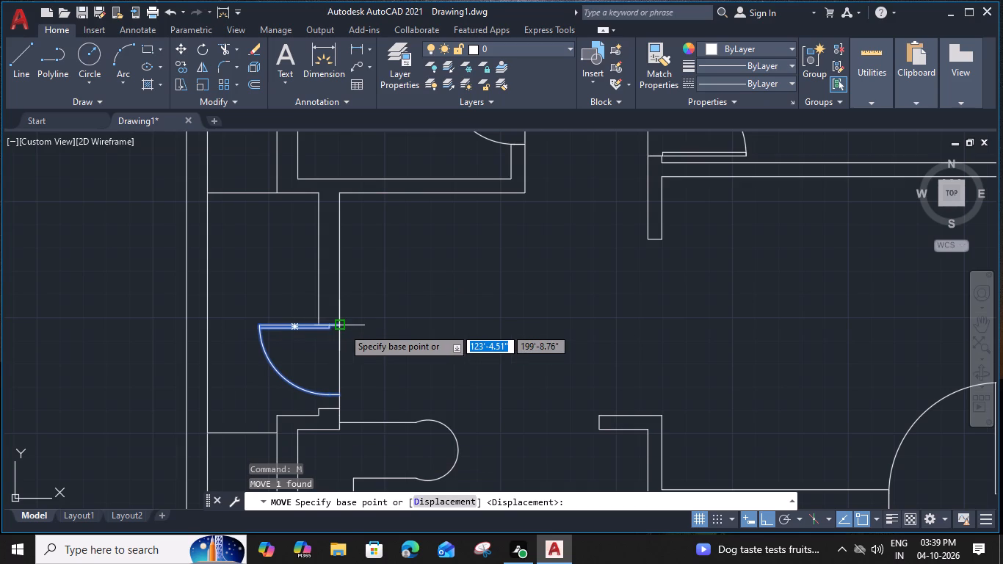
click(341, 326)
click(469, 325)
Offset the lower jamb line of the side wall opening 2'6" upward as the new upper jamb.
middle_drag(351, 355, 385, 306)
click(363, 362)
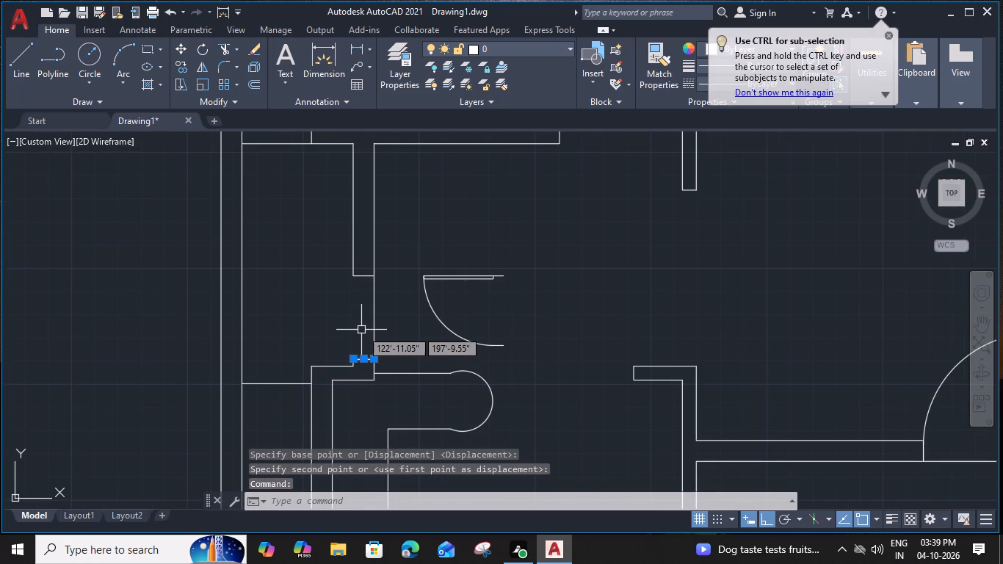
text(O 2')
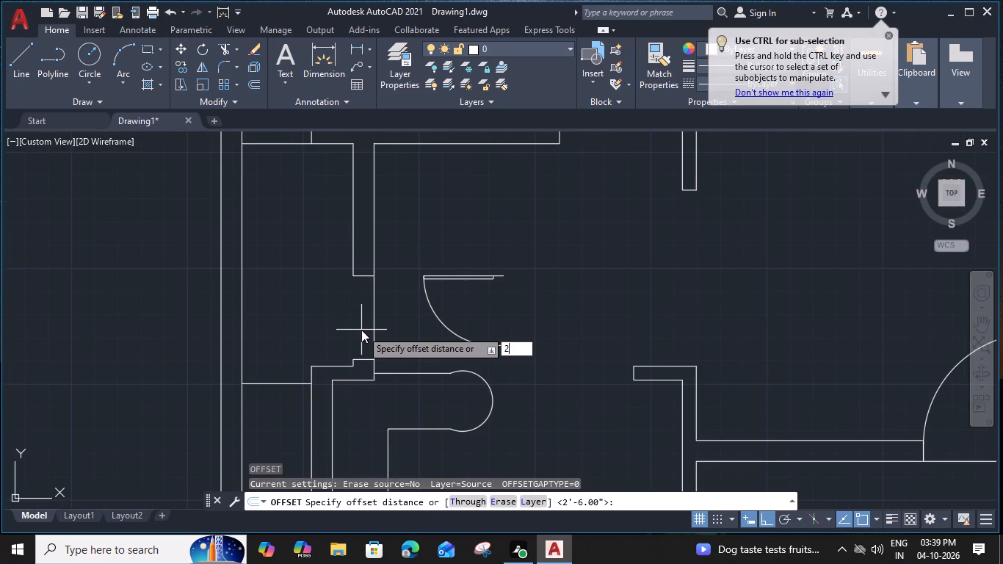
text(6")
key(Return)
click(361, 327)
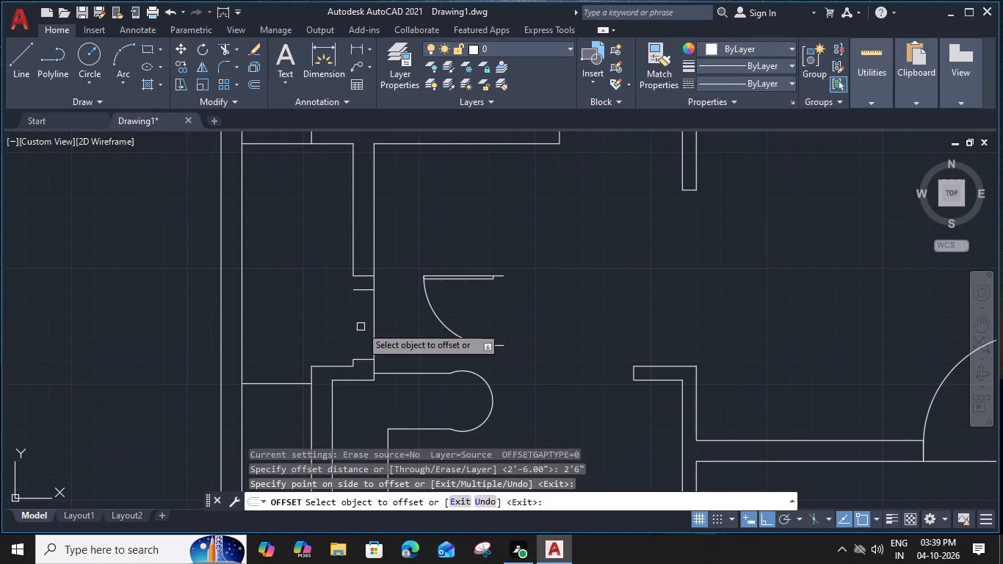
key(Escape)
Erase the old upper jamb line of the side wall opening.
click(361, 278)
key(Delete)
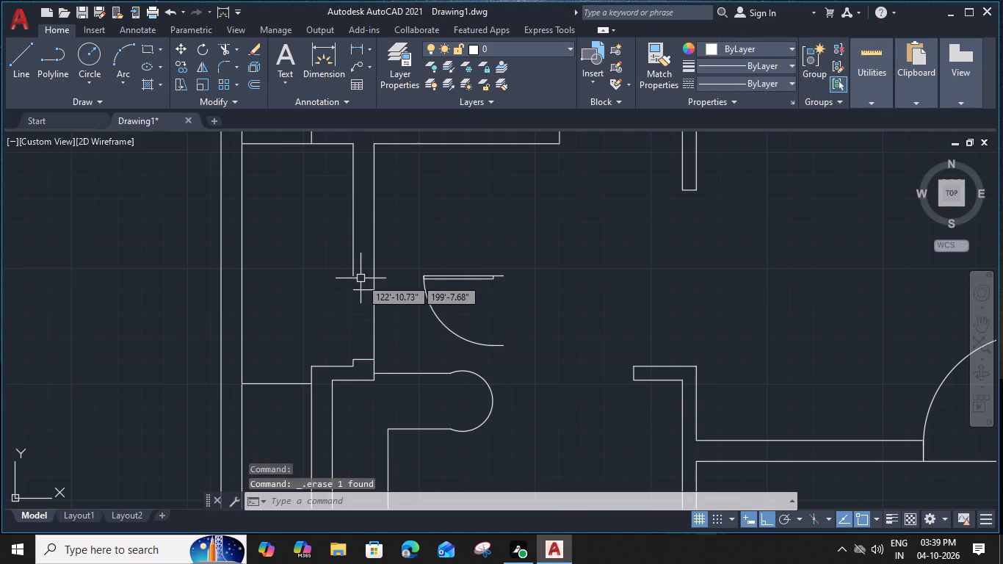
Fillet the side wall's outer line with the new upper jamb line at zero radius to close the corner.
text(F)
key(space)
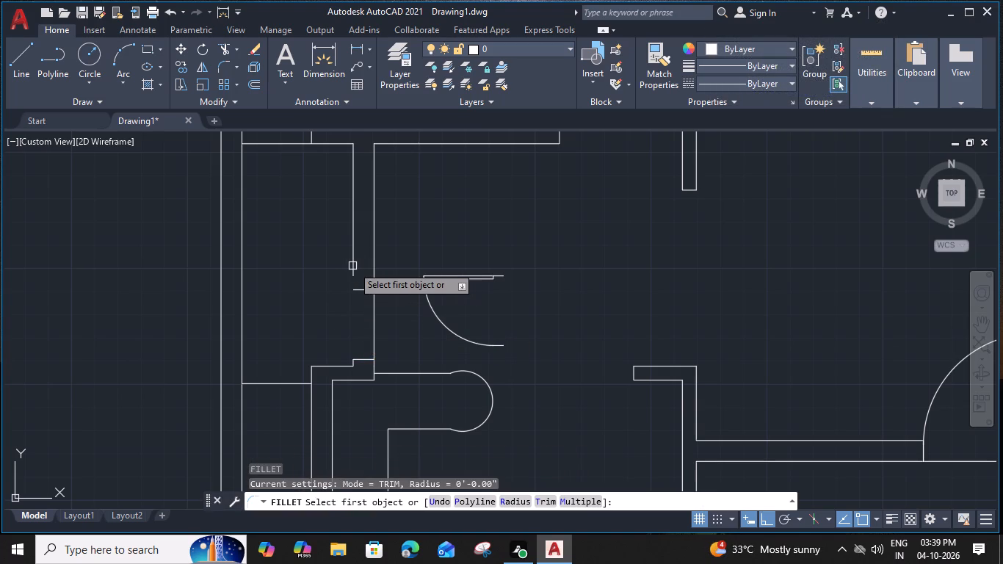
click(351, 264)
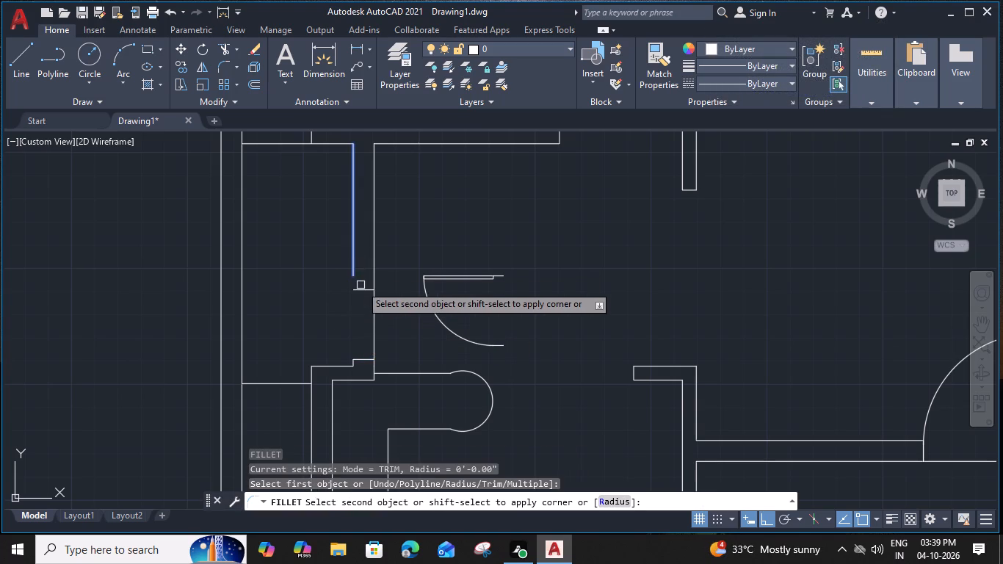
click(363, 290)
key(Escape)
Flip the set-aside door so it is hung on its lower side.
click(432, 280)
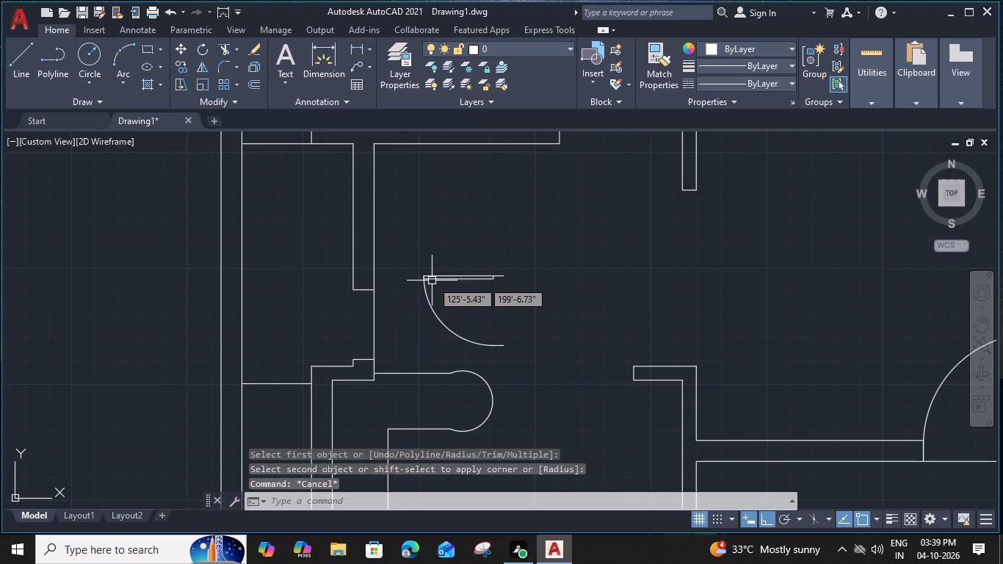
click(518, 307)
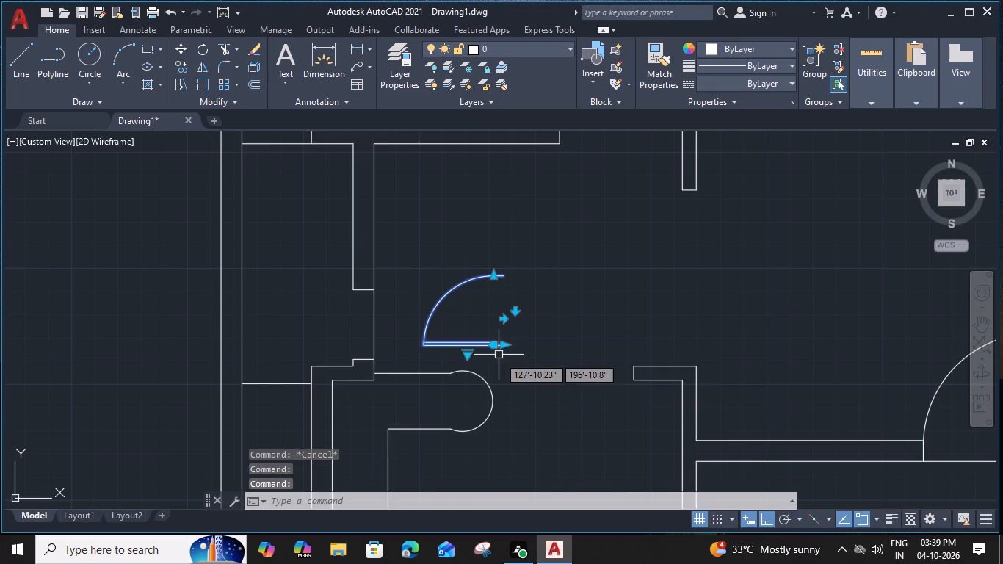
Move the flipped door by its hinge corner to the lower jamb of the narrowed side wall opening.
key(m)
key(space)
click(505, 347)
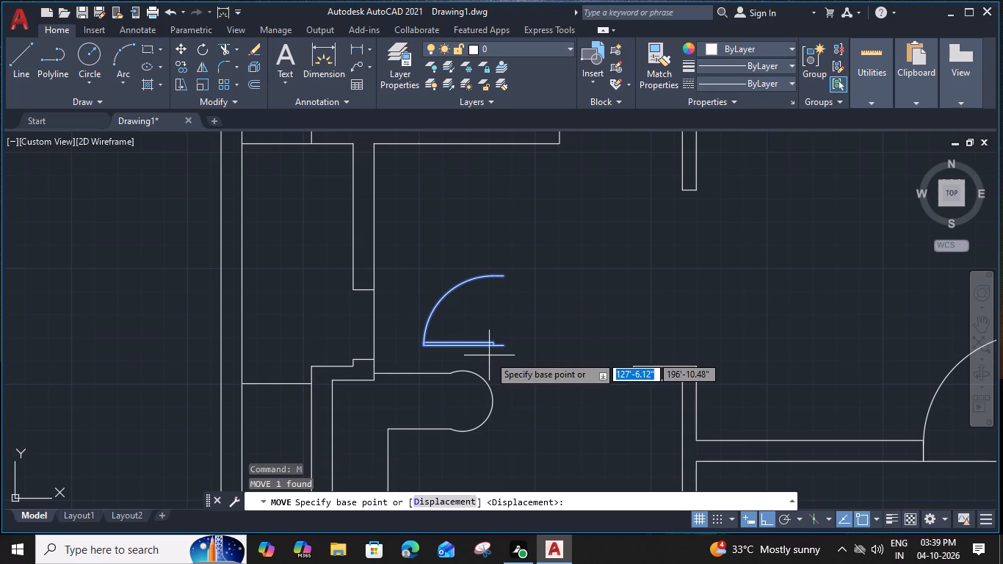
click(375, 361)
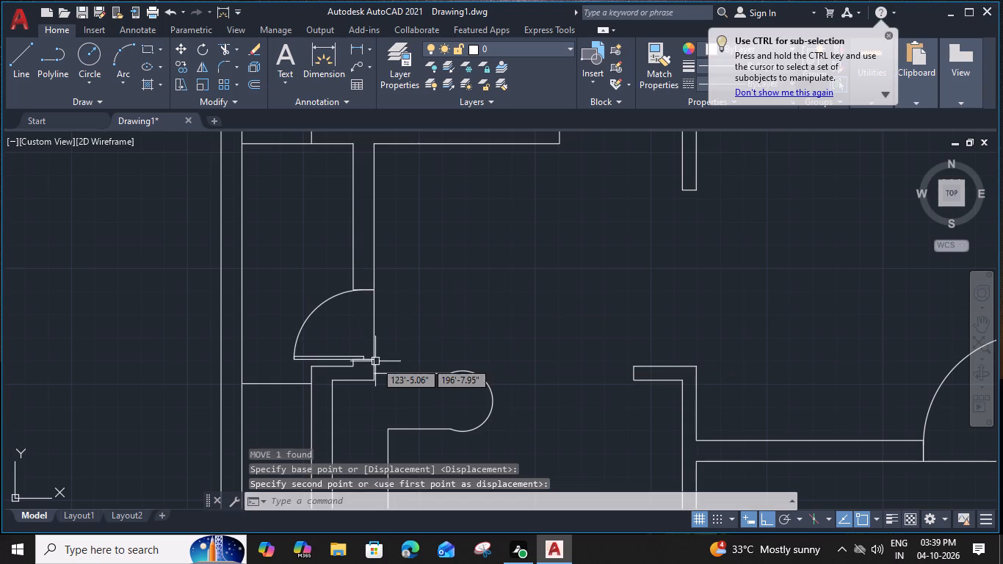
key(Escape)
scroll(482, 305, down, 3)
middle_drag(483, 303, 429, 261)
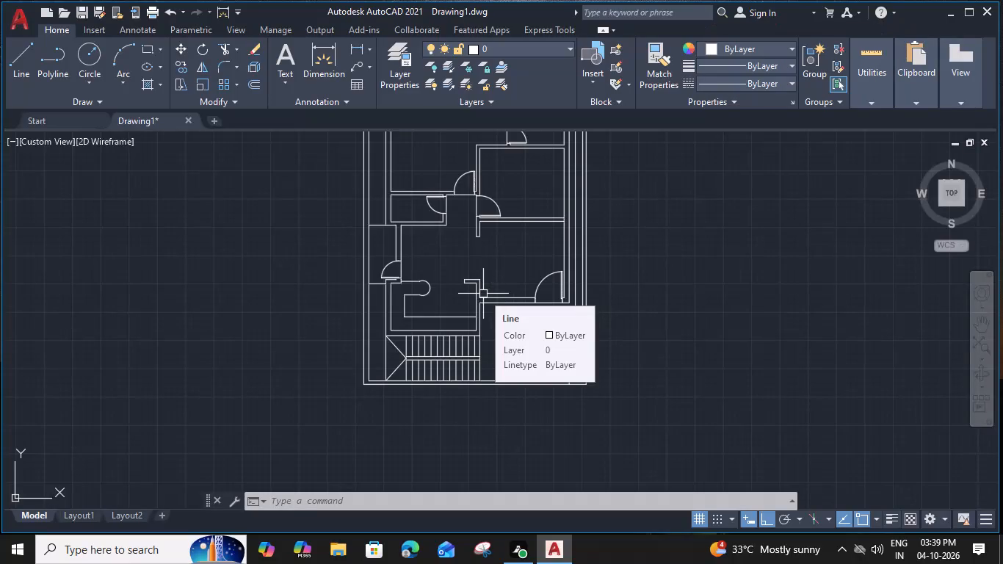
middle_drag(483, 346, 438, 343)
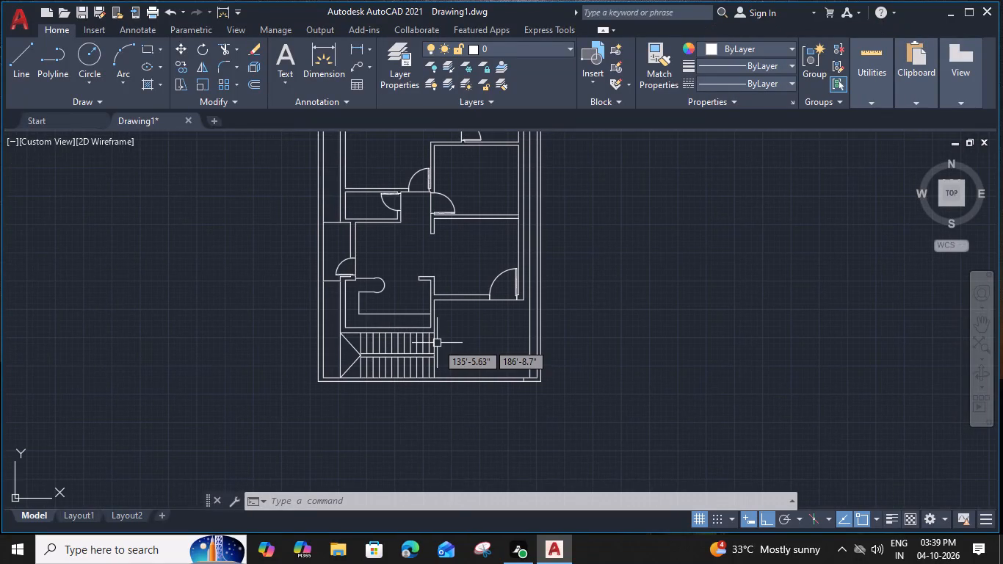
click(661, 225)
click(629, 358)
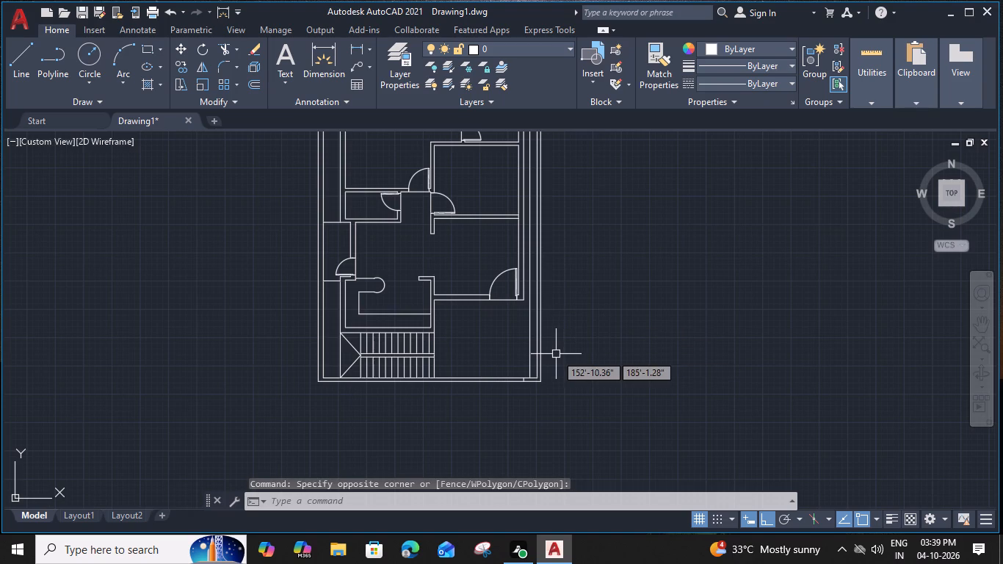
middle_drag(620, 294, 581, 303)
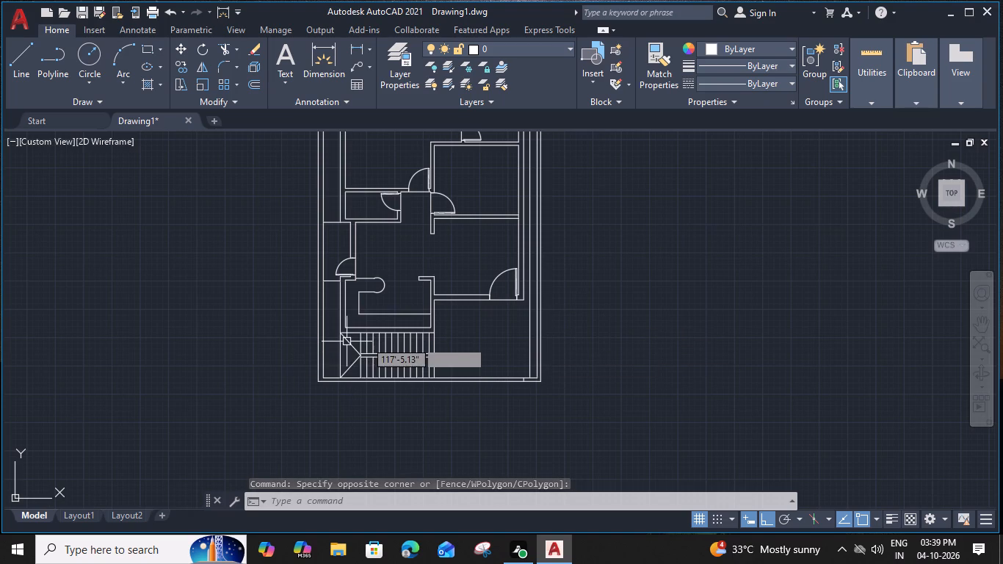
Draw a rectangle 9" long by 5' wide in the empty area beside the floor plan.
middle_drag(581, 303, 577, 305)
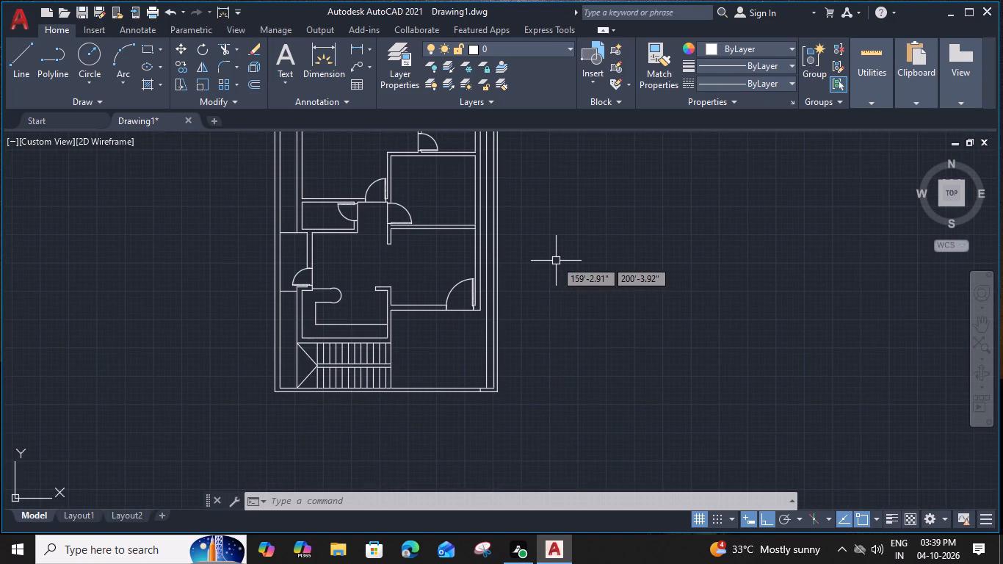
text(REC)
key(space)
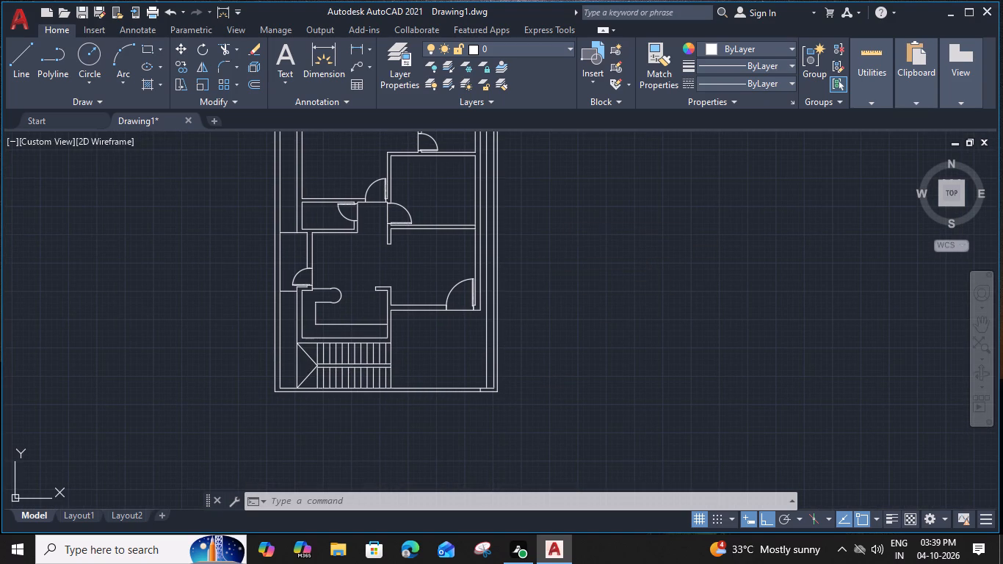
click(539, 238)
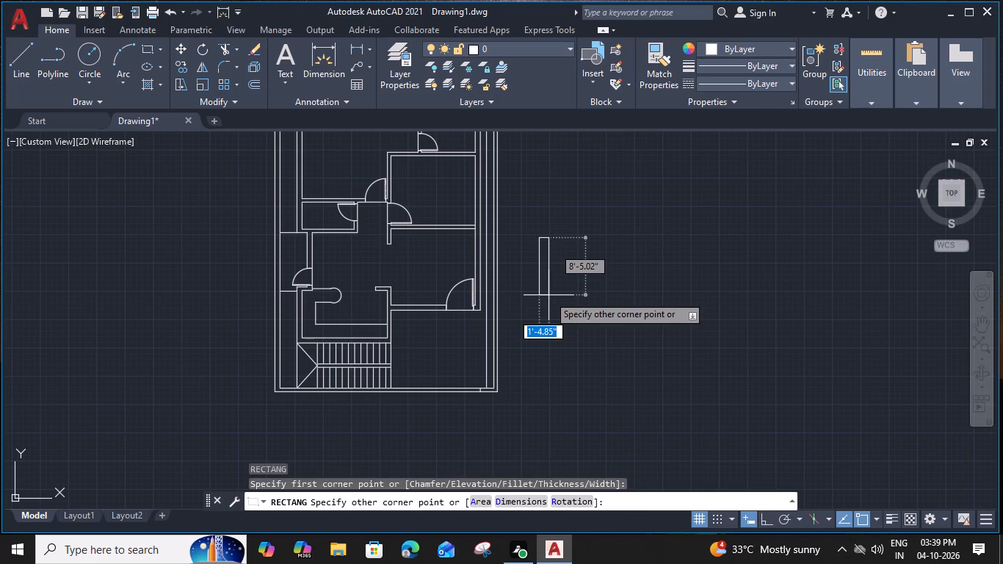
key(d)
key(space)
key(9)
key(shift+quotedbl)
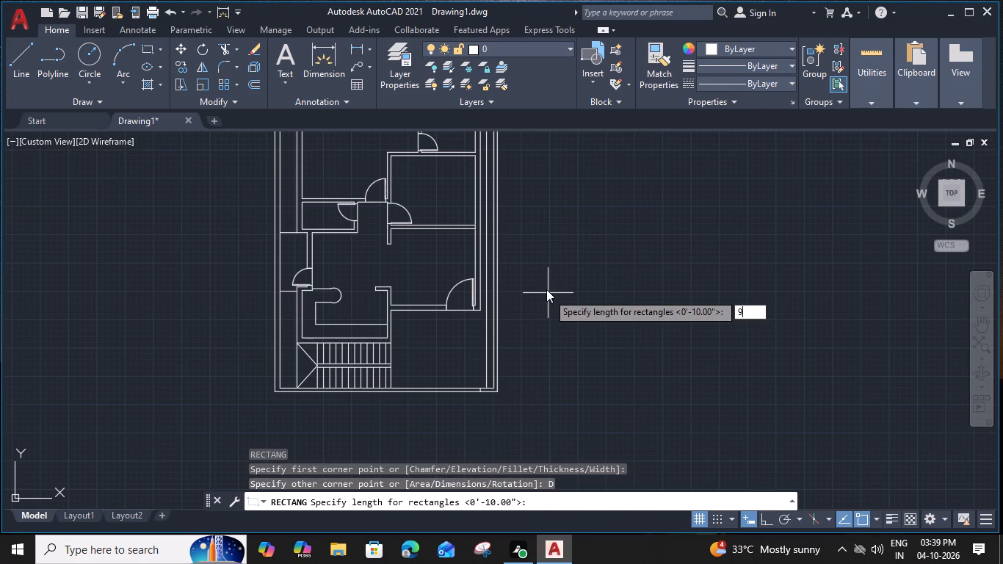
key(Return)
text(5')
key(space)
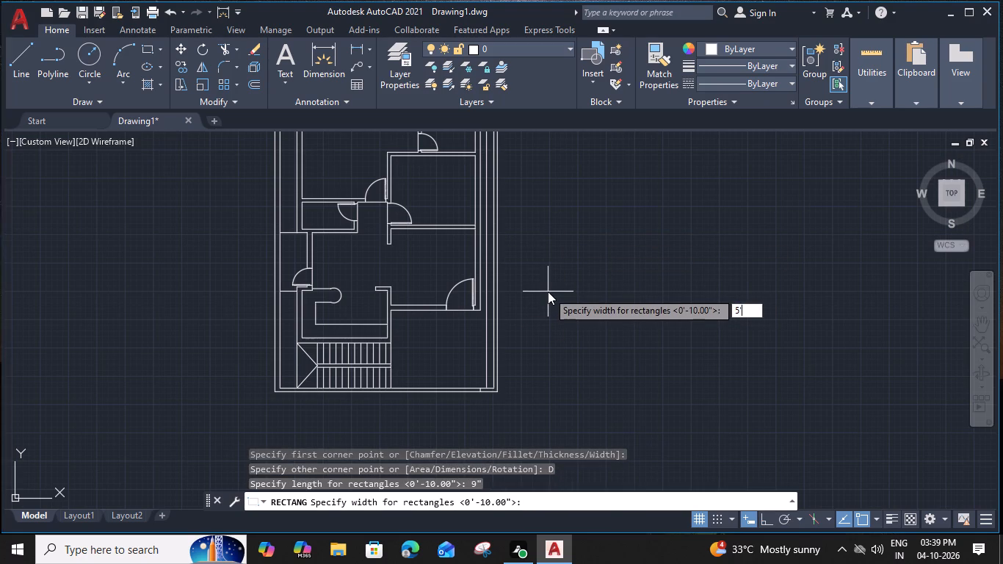
click(548, 292)
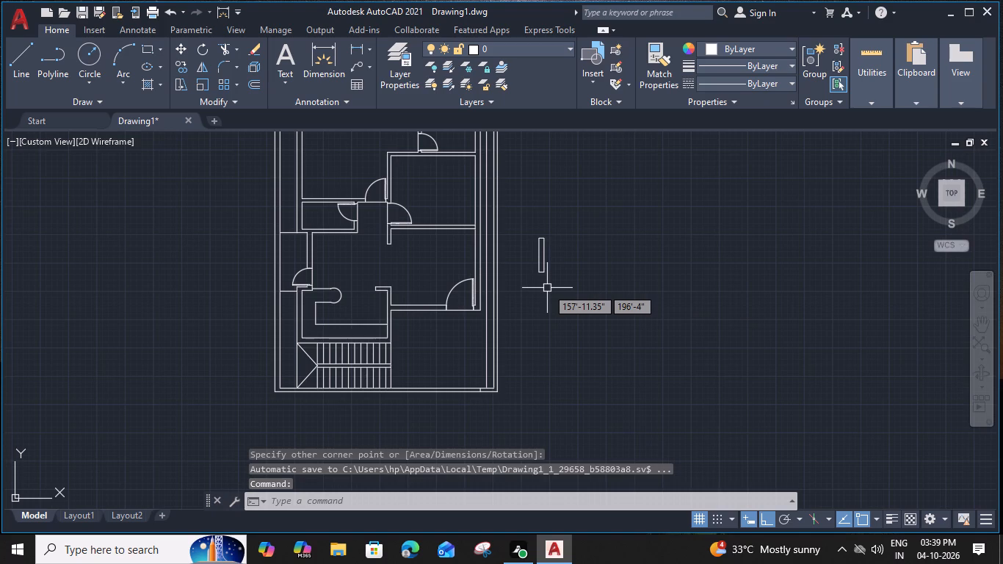
Draw a second rectangle, 9" long by 1'9" wide, just below the 5' one.
text(REC)
key(space)
click(547, 289)
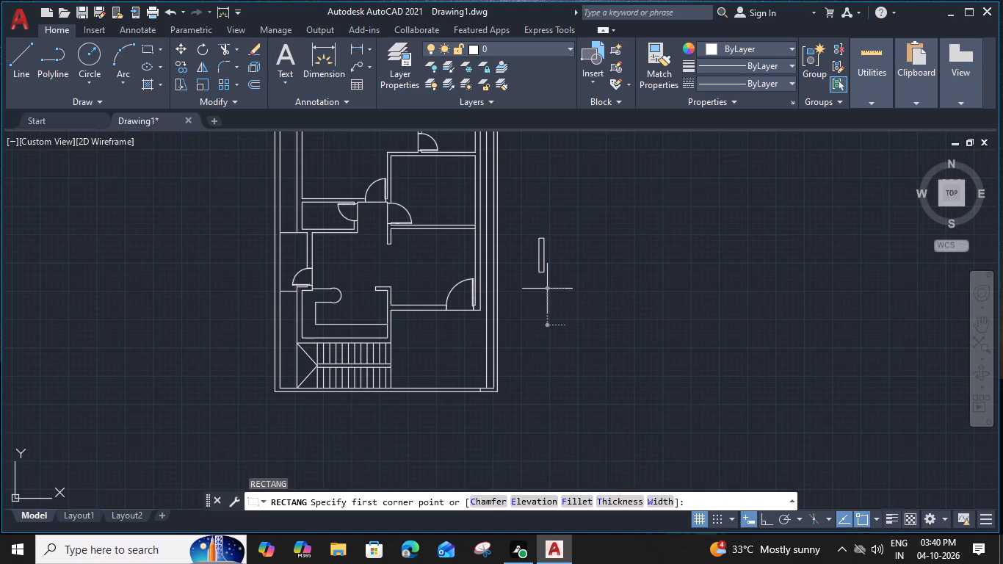
text(D)
key(space)
text(9")
key(Return)
text(1'9)
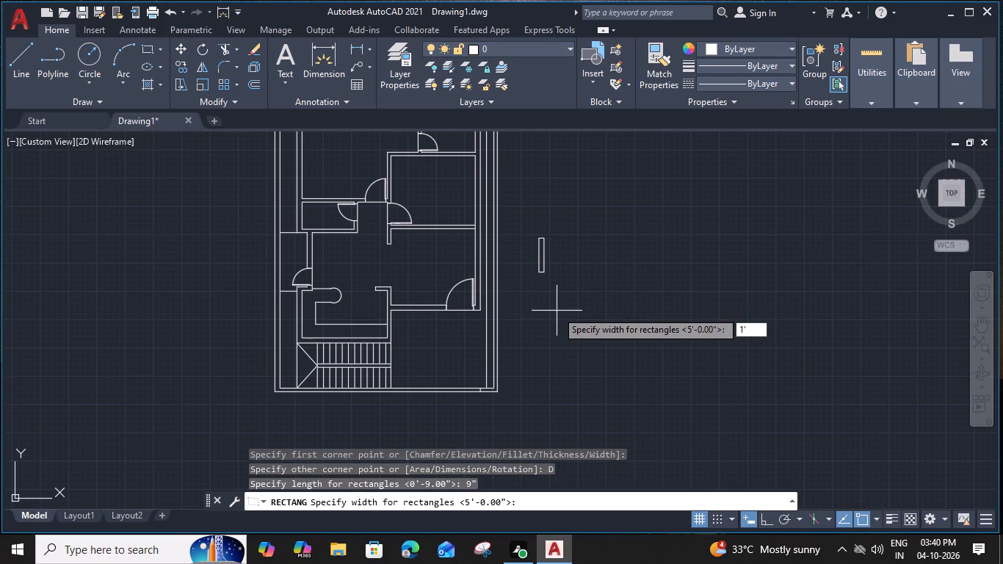
key(shift+quotedbl)
key(Return)
click(557, 311)
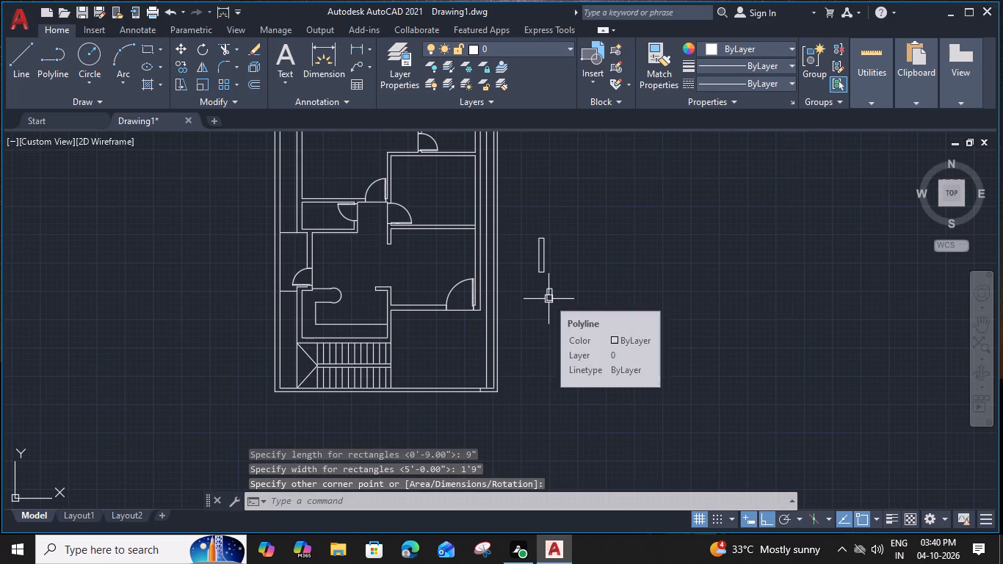
Set the object colour to dark red 153,27,30 and draw a vertical centre line through the 1'9" rectangle.
scroll(548, 296, up, 2)
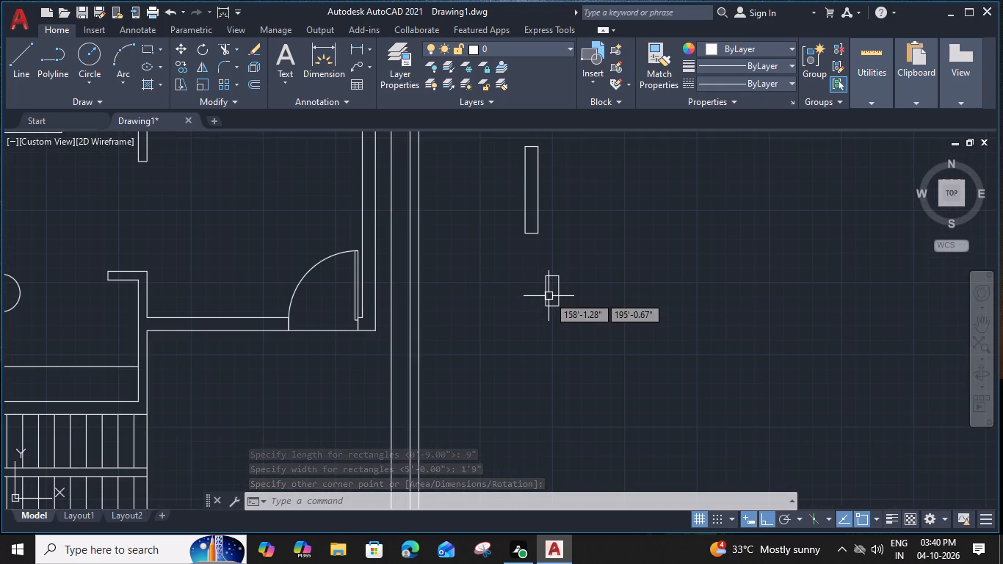
text(L)
key(space)
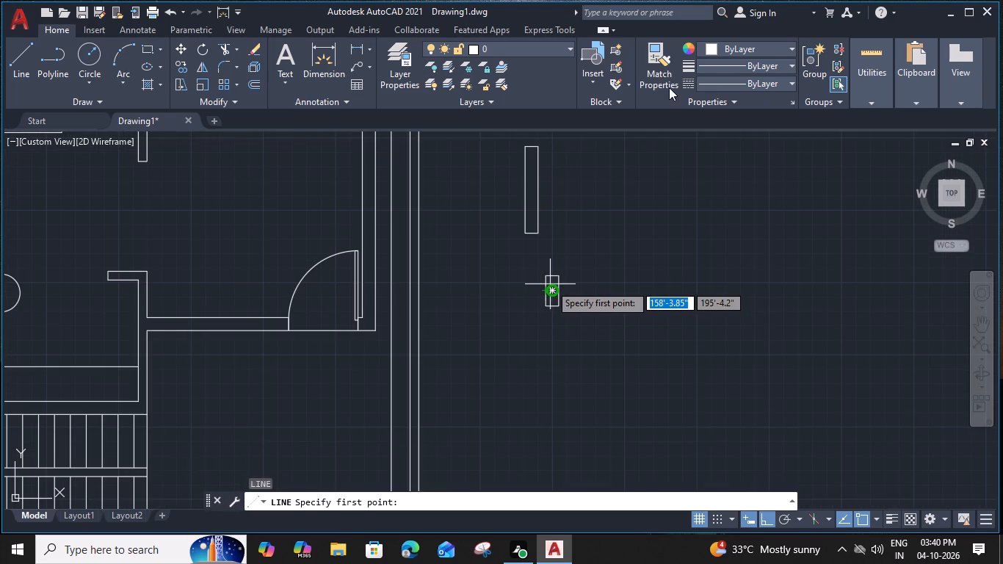
click(745, 46)
click(754, 104)
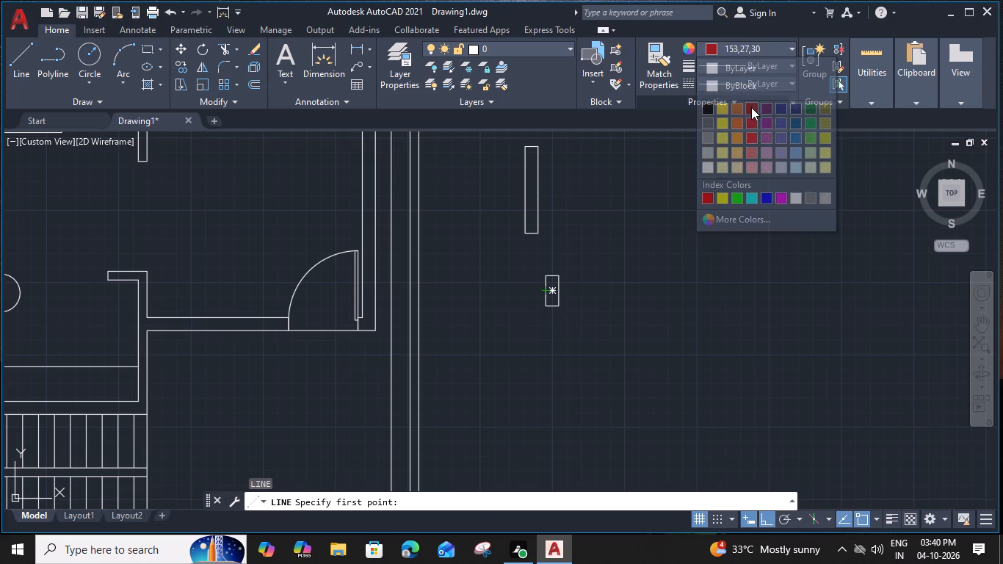
scroll(565, 282, up, 3)
click(518, 253)
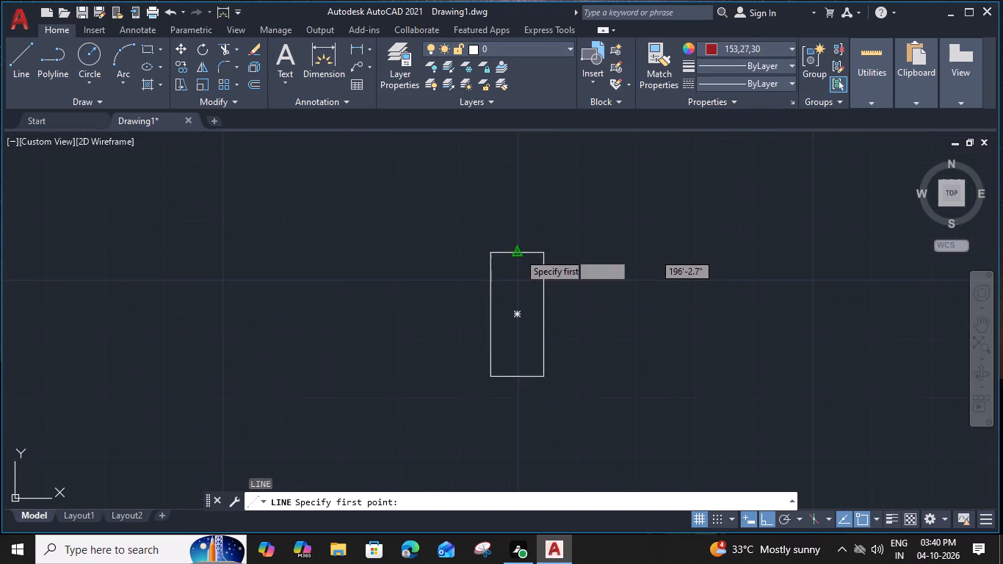
click(518, 375)
key(Escape)
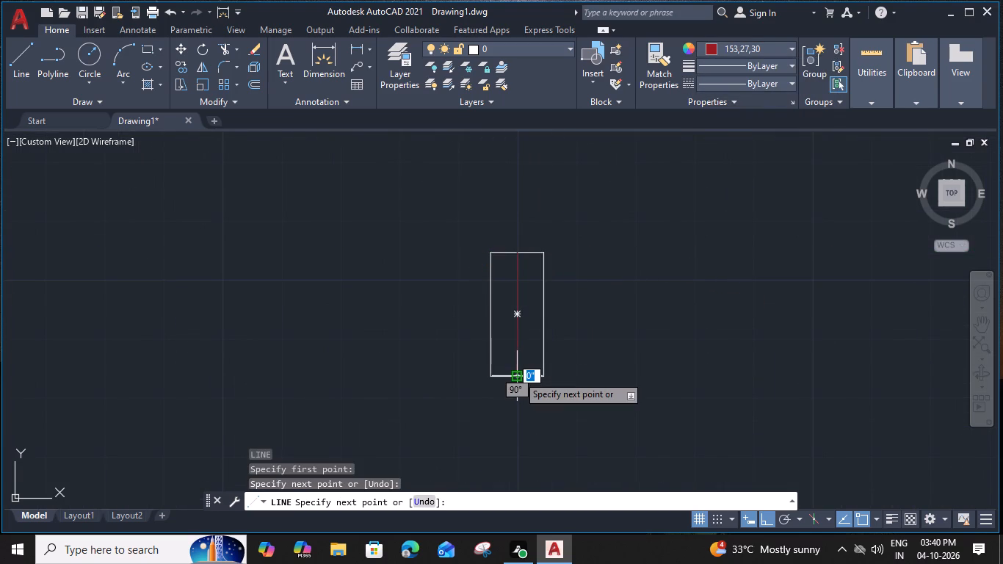
Draw a vertical centre line through the 5' rectangle, joining the midpoints of its short sides.
scroll(476, 261, down, 2)
middle_drag(475, 258, 477, 389)
key(space)
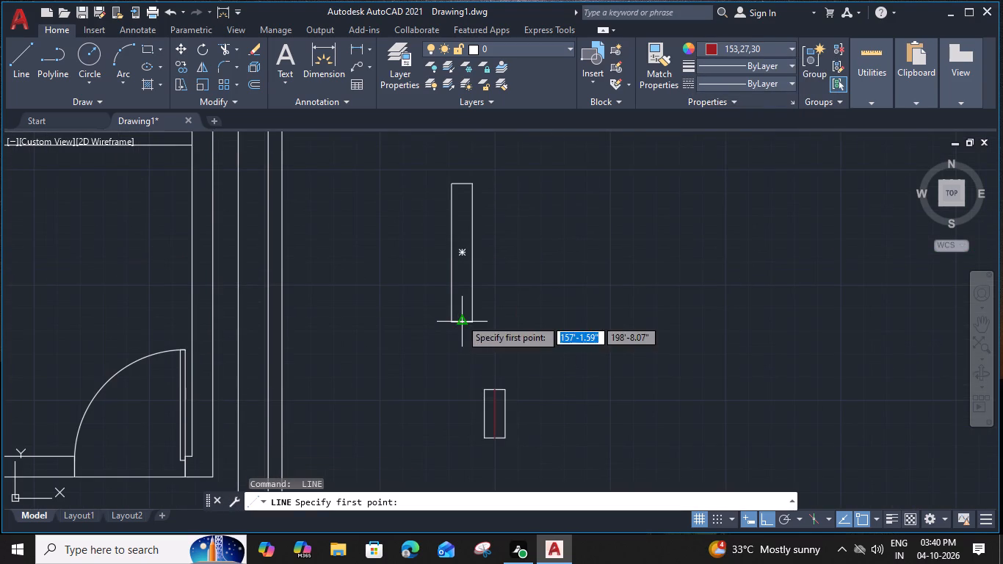
click(460, 319)
click(461, 181)
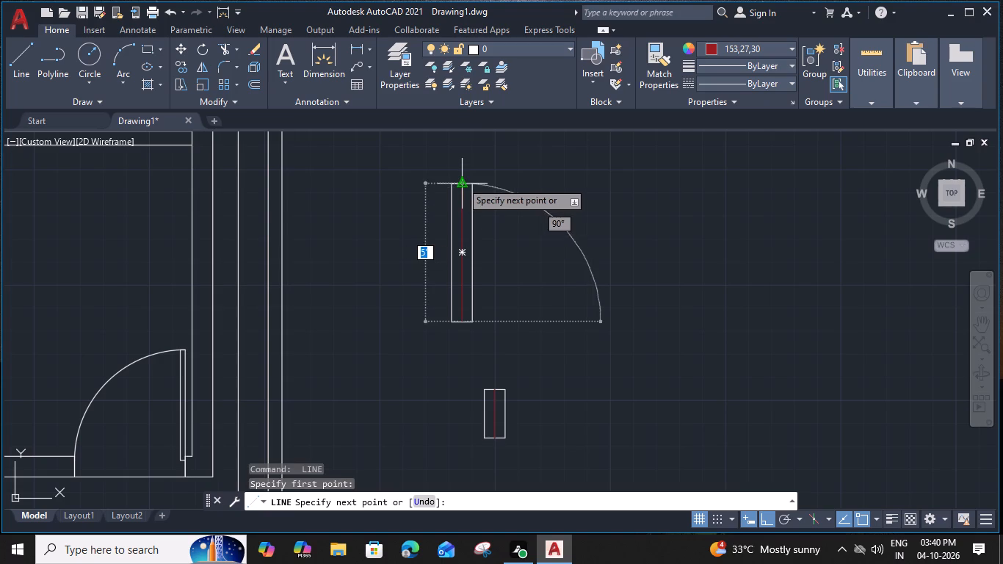
key(Escape)
Group the 5' rectangle with its red centre line.
drag(487, 171, 482, 178)
click(433, 349)
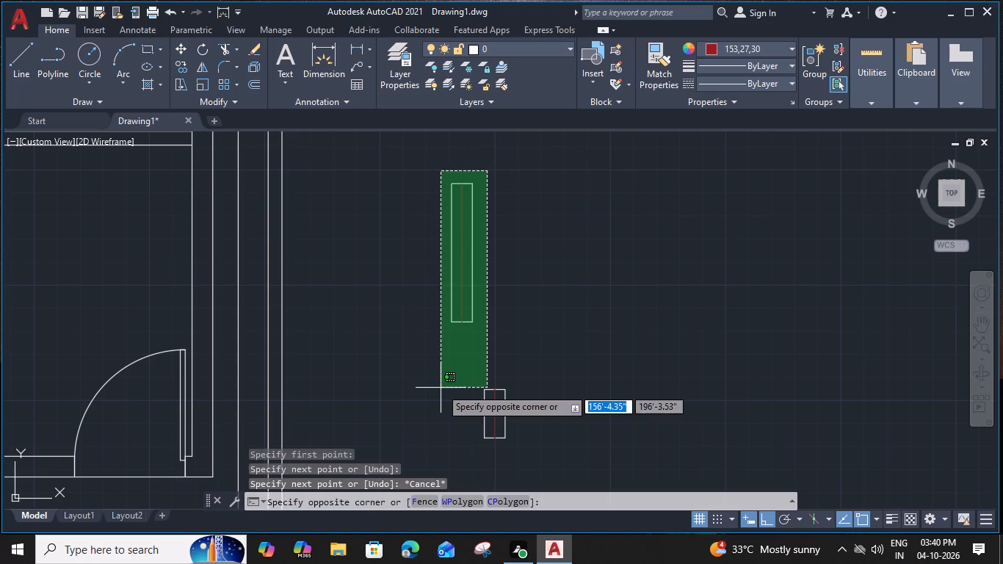
text(G)
key(space)
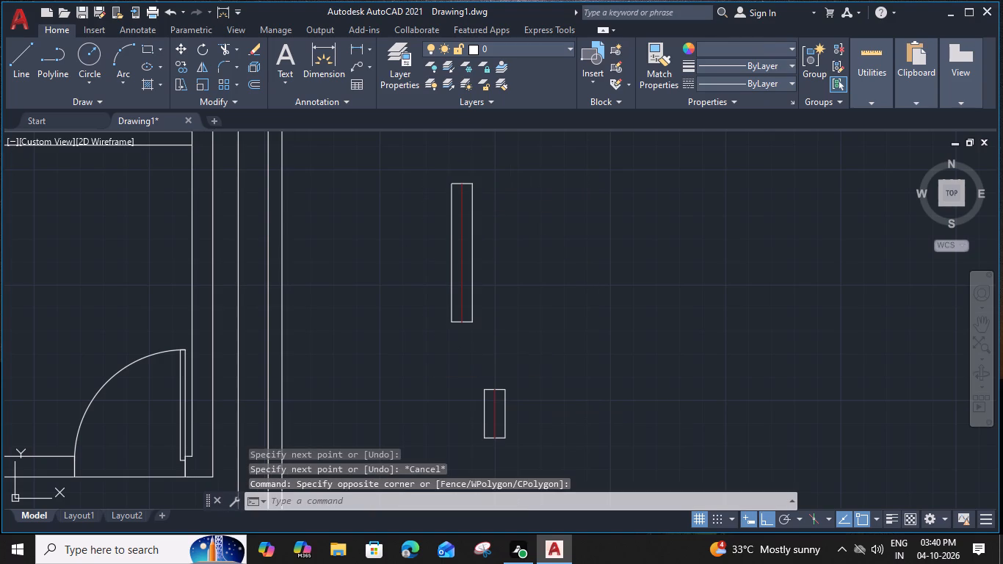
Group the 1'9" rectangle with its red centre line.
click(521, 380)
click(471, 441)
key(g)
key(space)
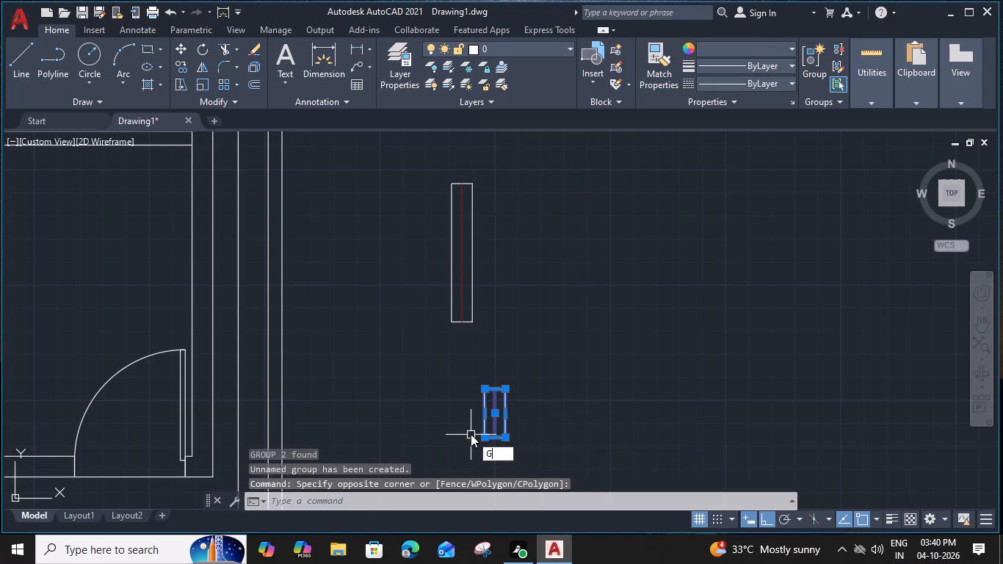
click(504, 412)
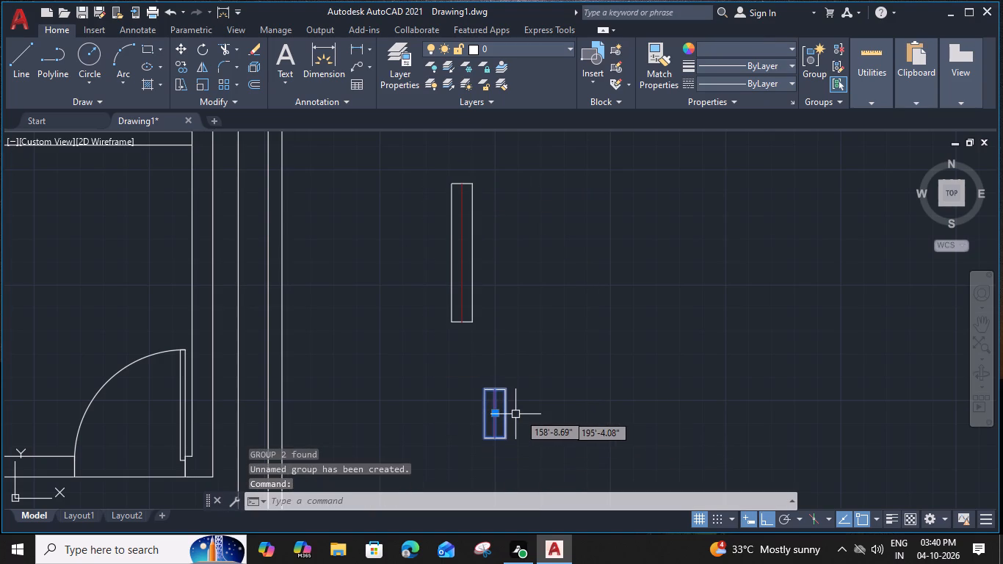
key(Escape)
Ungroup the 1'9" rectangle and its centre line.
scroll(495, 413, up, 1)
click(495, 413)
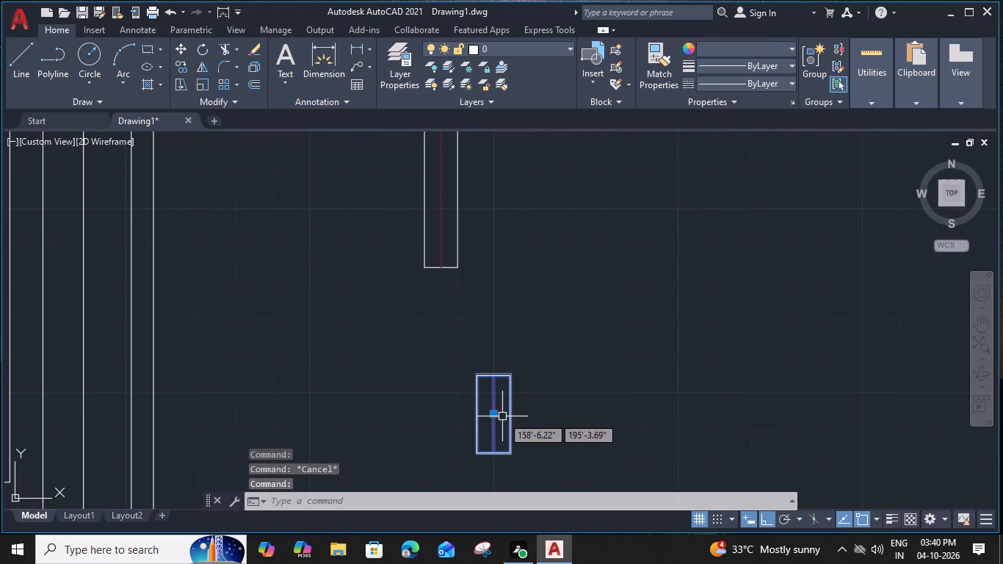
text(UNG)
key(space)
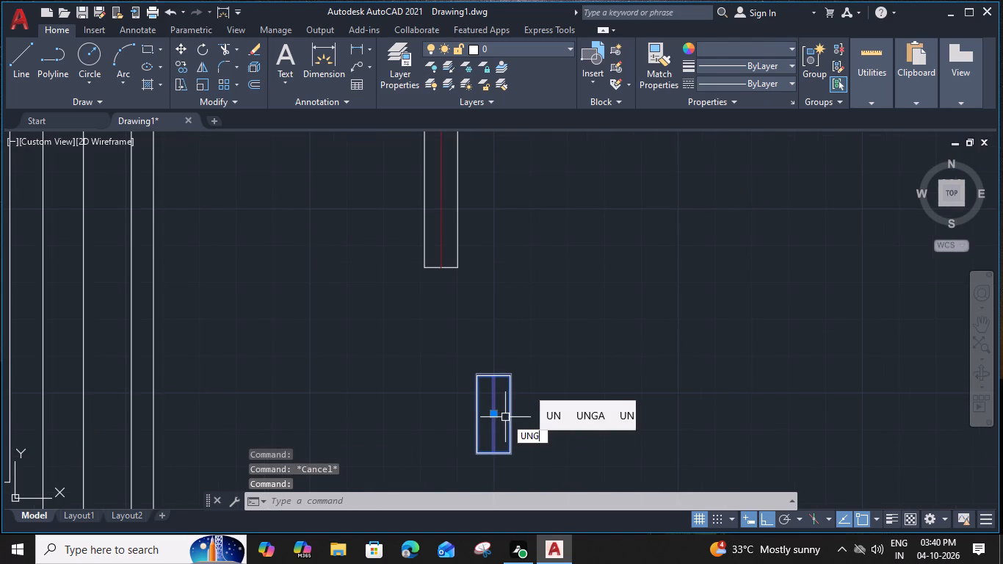
Offset the 1'9" rectangle's red centre line by 1" to both sides.
click(493, 413)
text(O)
key(space)
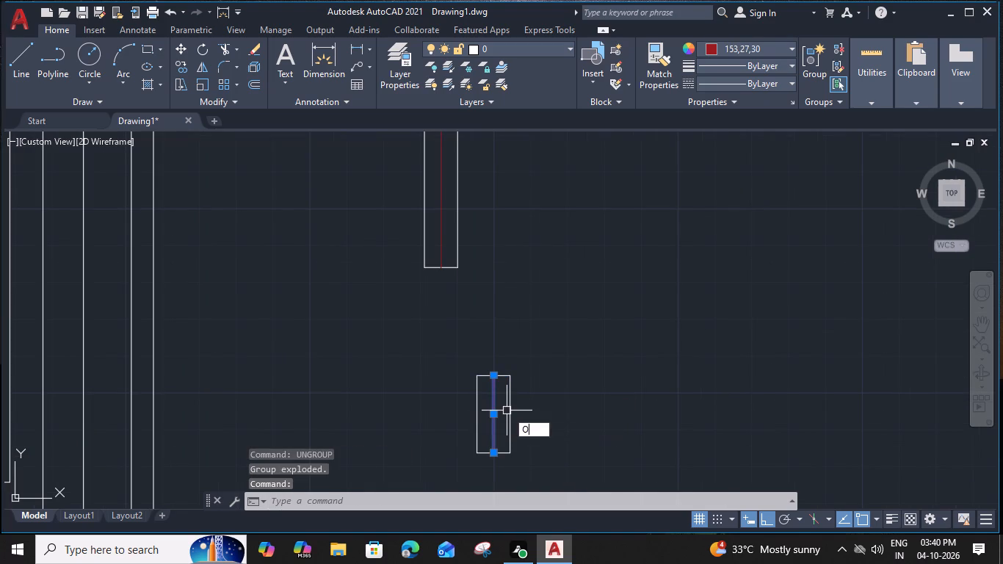
text(1")
key(Return)
click(507, 411)
scroll(491, 408, up, 2)
click(493, 408)
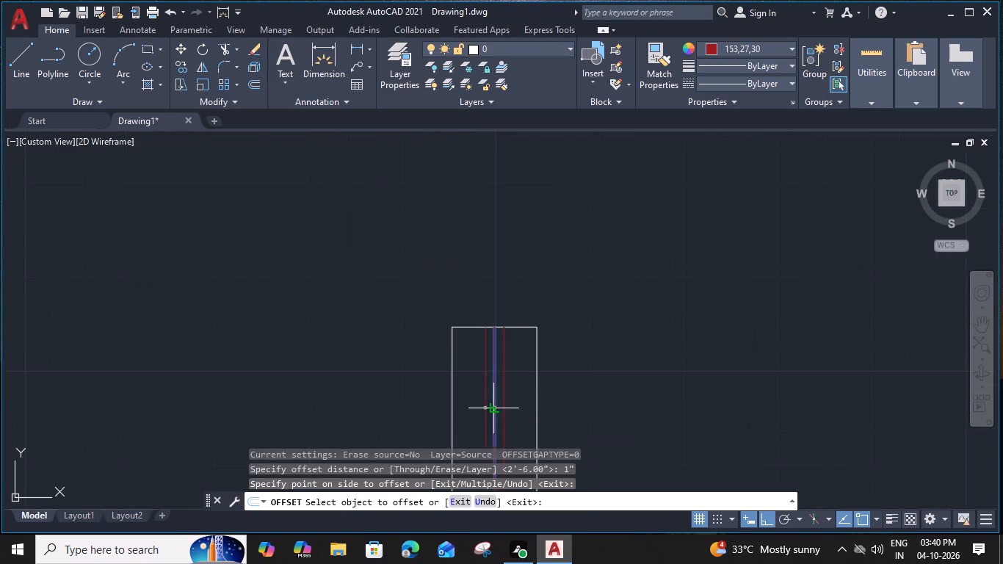
click(474, 409)
Offset the 5' rectangle's red centre line by the same 1" to both sides.
scroll(474, 408, down, 2)
middle_drag(406, 357, 446, 455)
click(469, 342)
click(503, 345)
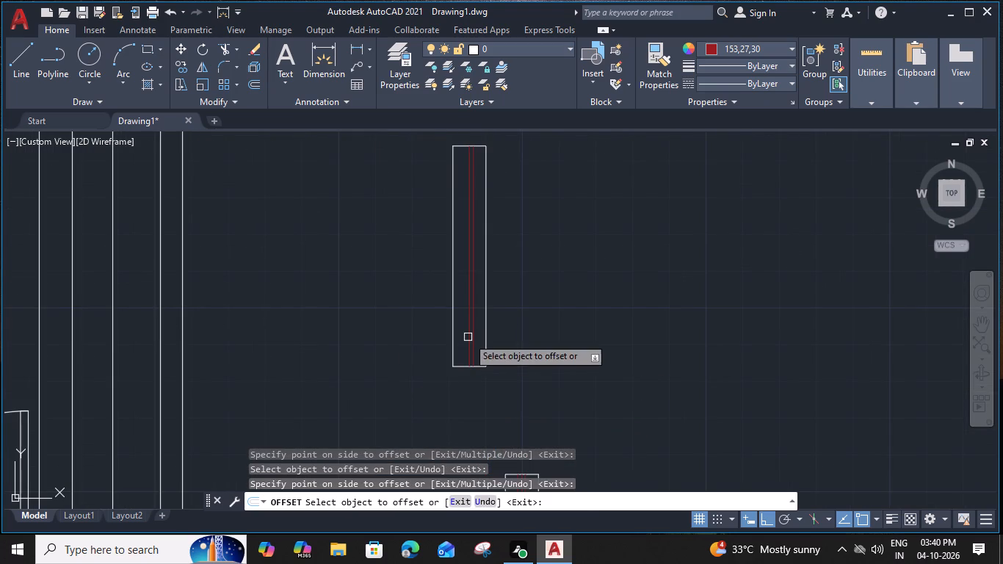
click(468, 337)
click(435, 341)
key(Escape)
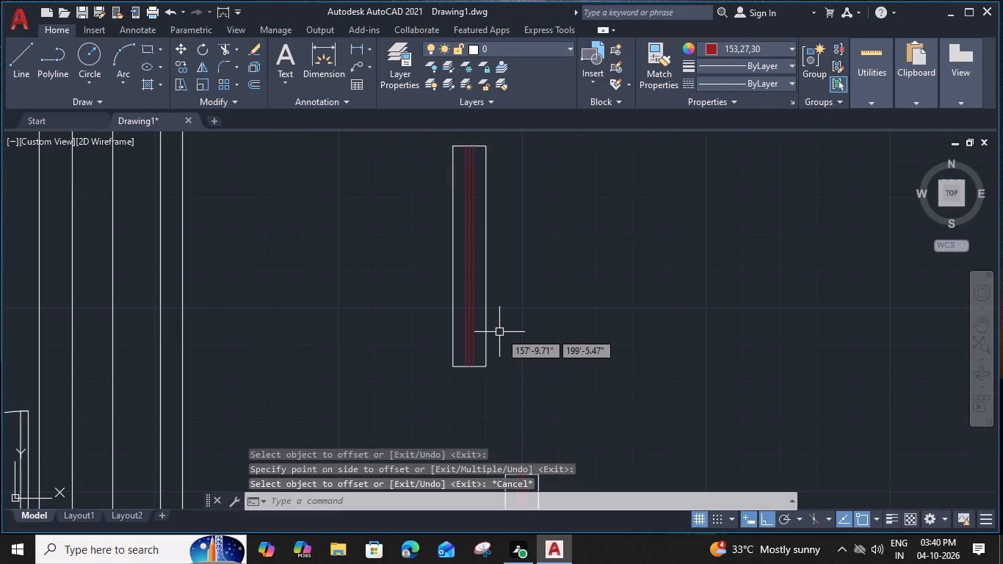
Group the 5' rectangle with its three red lines as one window.
drag(501, 332, 494, 341)
click(426, 389)
text(G)
key(space)
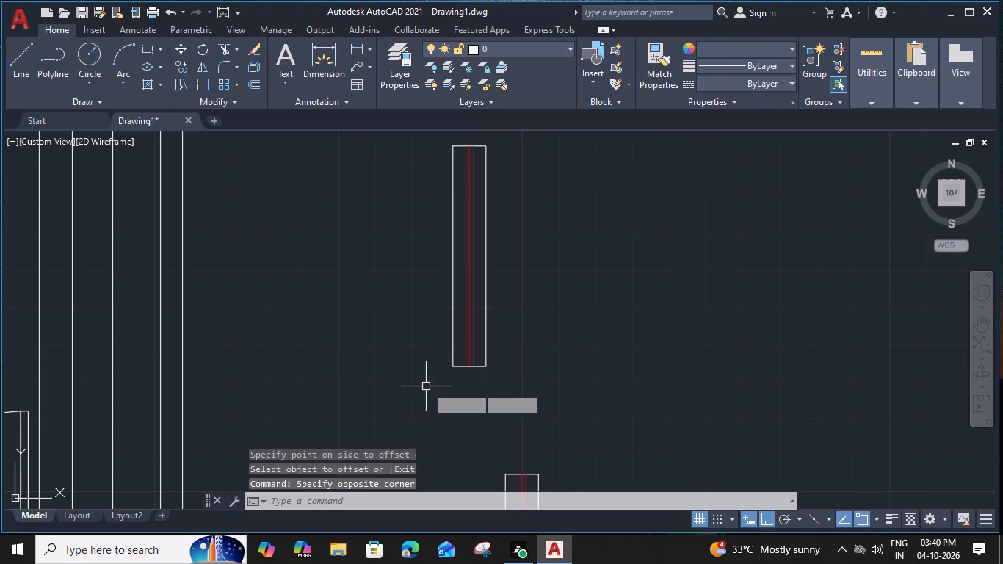
Group the 1'9" rectangle with its three red lines as one window.
middle_drag(494, 397, 494, 281)
drag(564, 343, 492, 383)
click(433, 414)
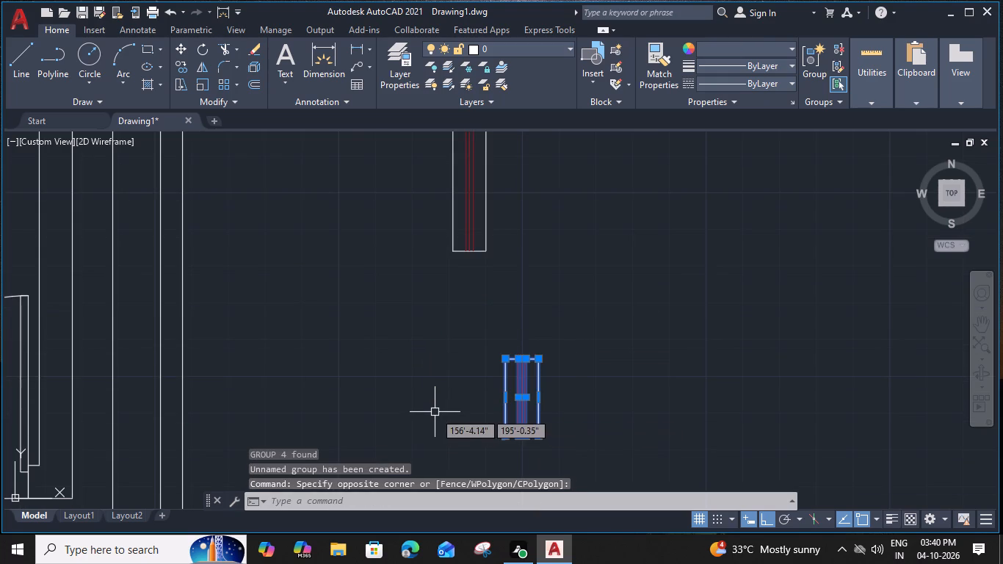
text(G)
key(space)
Move the 1'9" window by its right edge's midpoint to the inner-face midpoint of the small room's left outer wall.
click(540, 402)
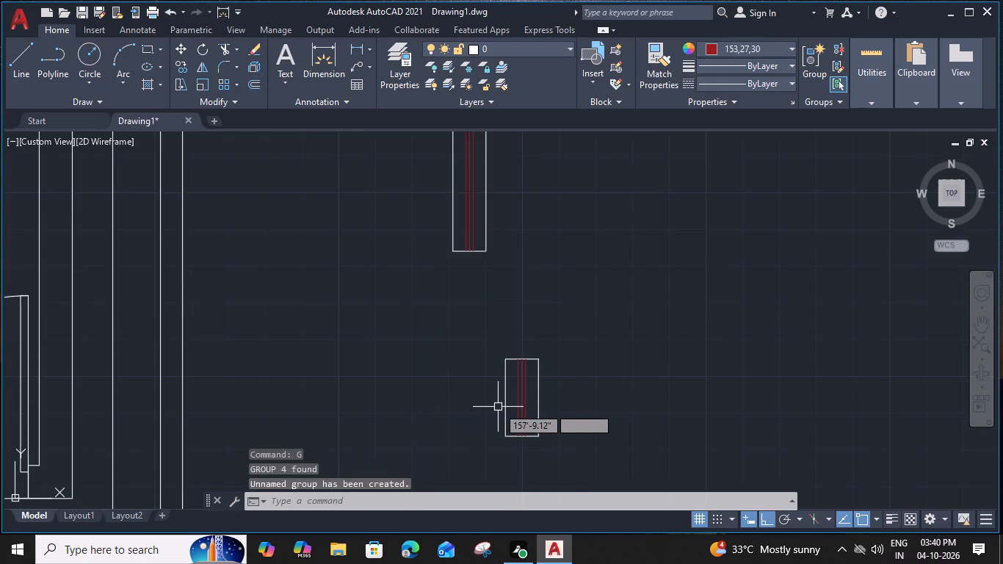
key(m)
key(space)
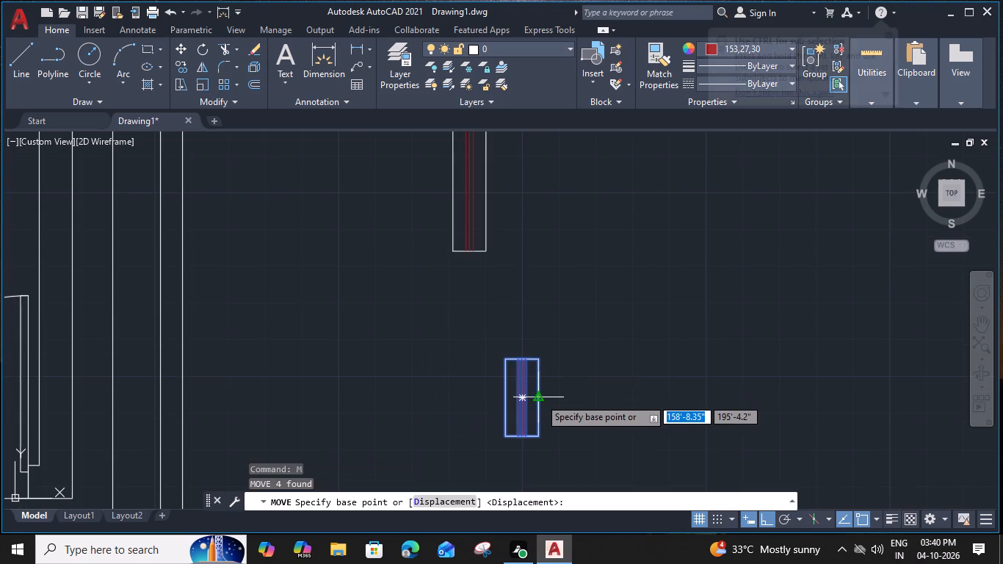
click(540, 398)
scroll(539, 397, down, 3)
middle_drag(439, 397, 655, 399)
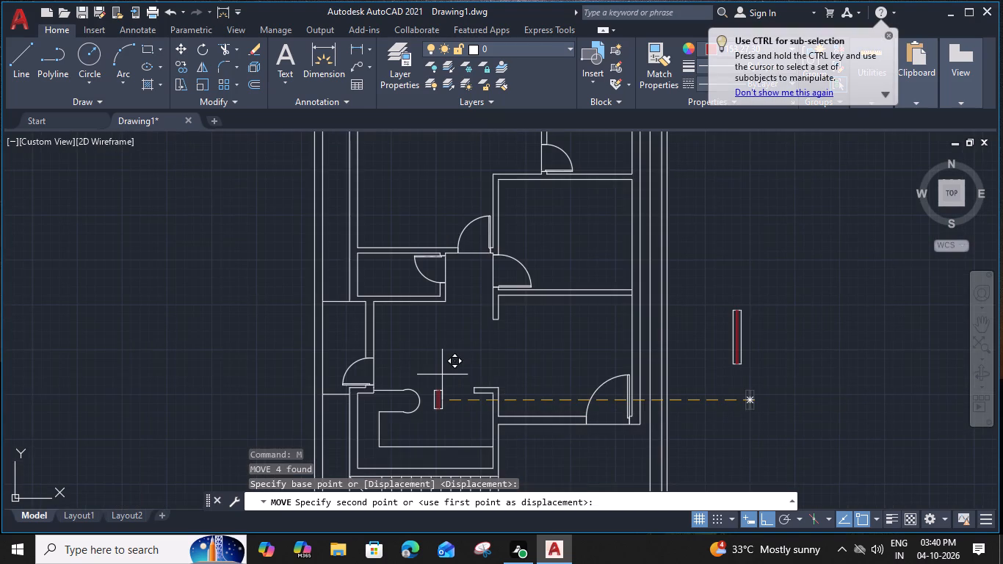
click(358, 275)
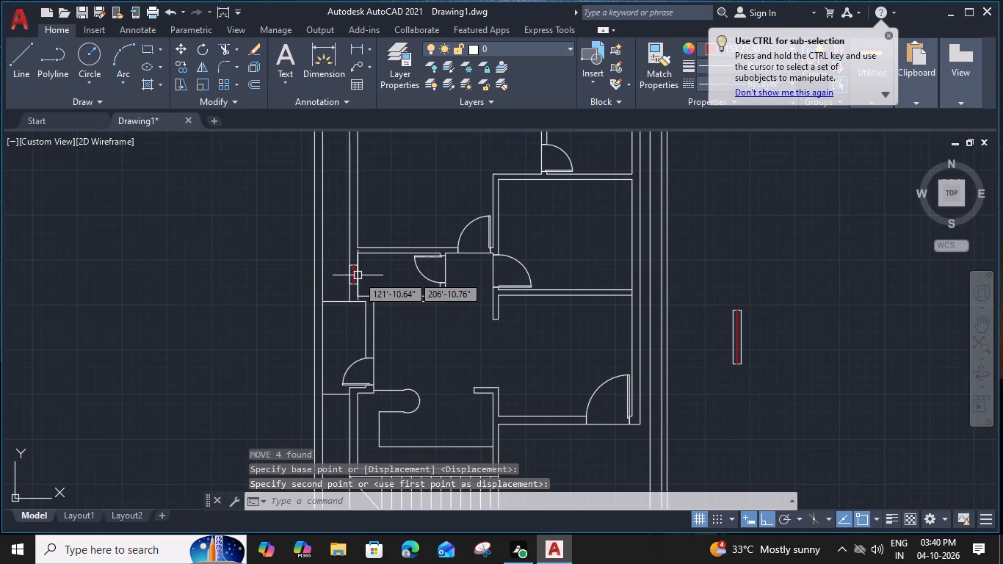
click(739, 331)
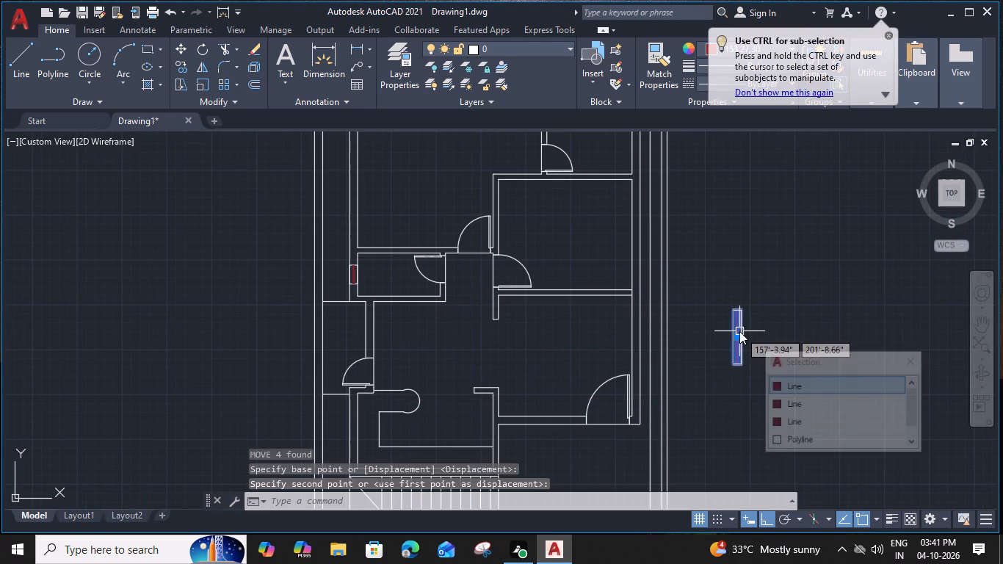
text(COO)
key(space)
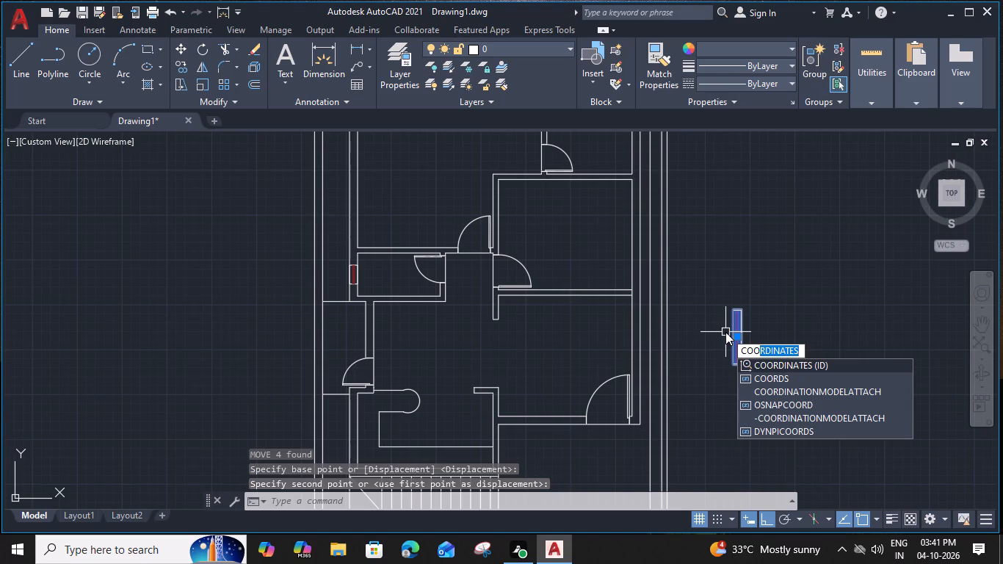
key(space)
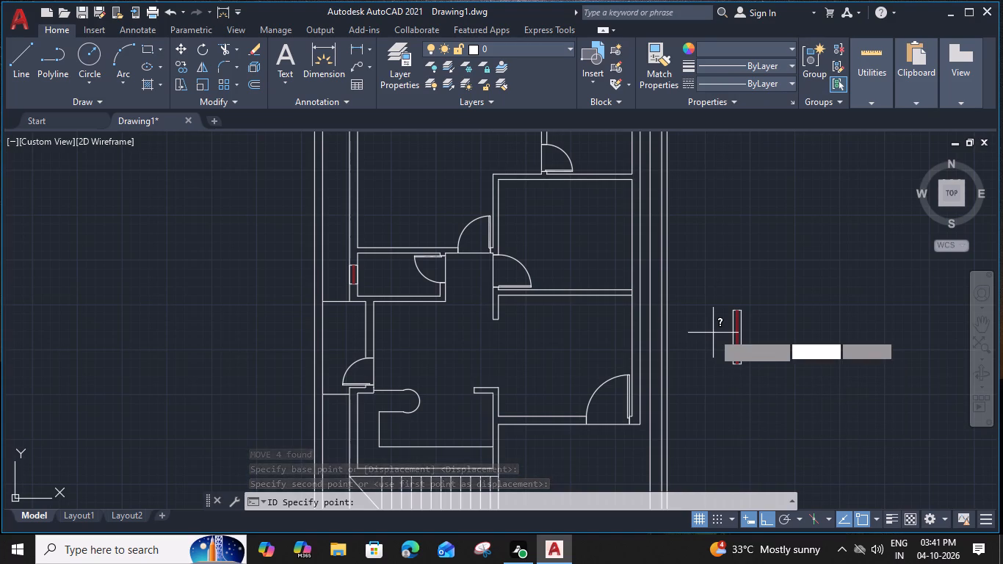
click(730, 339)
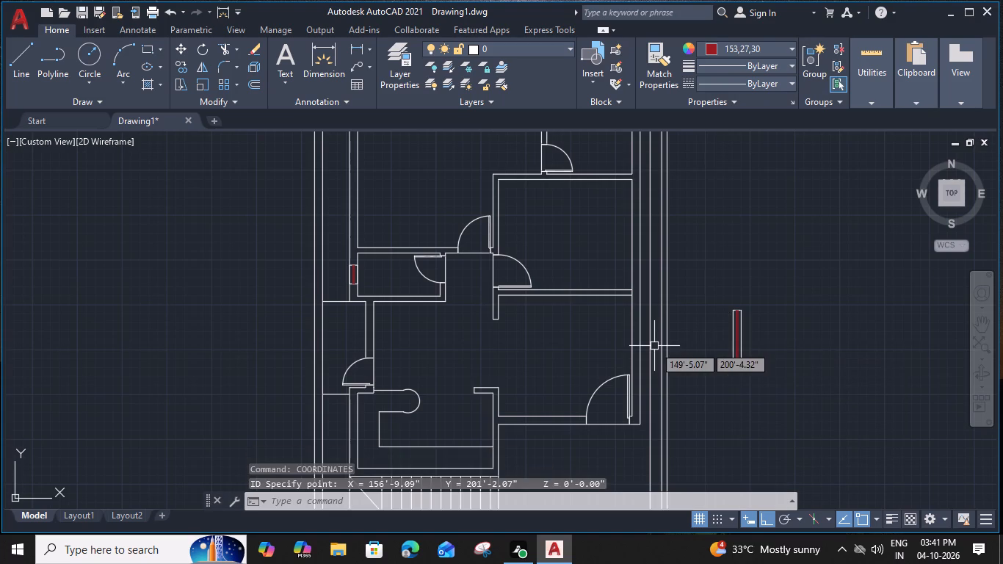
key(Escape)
Copy the spare 5' window by its left edge's midpoint onto the inner face of the lower right room's right outer wall.
drag(758, 302, 750, 304)
click(703, 352)
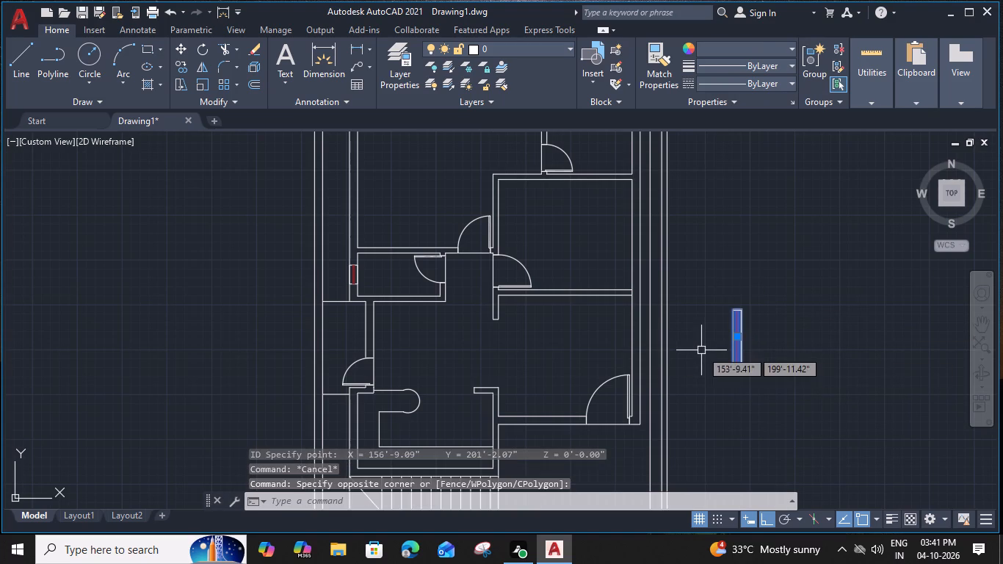
text(CO)
key(space)
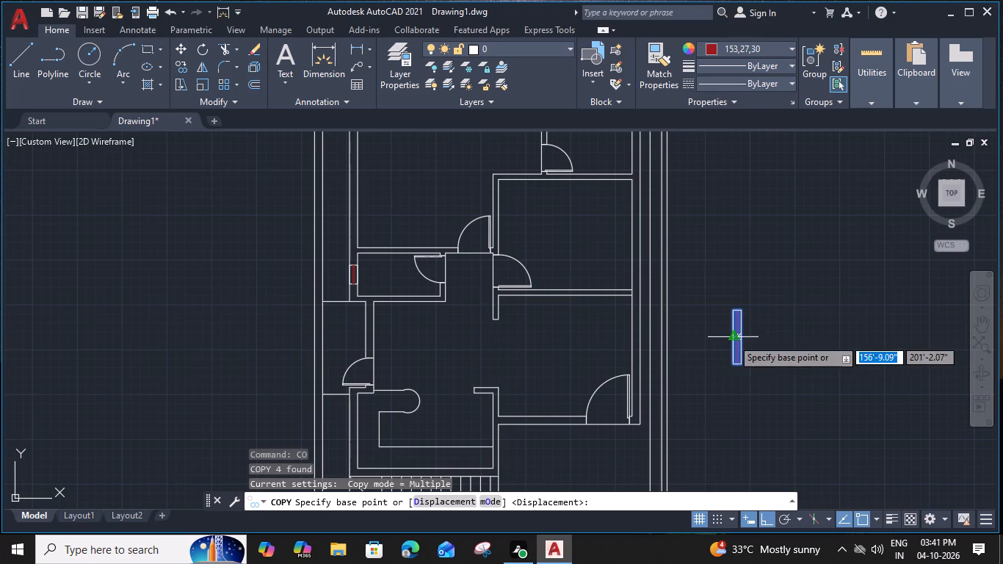
click(732, 339)
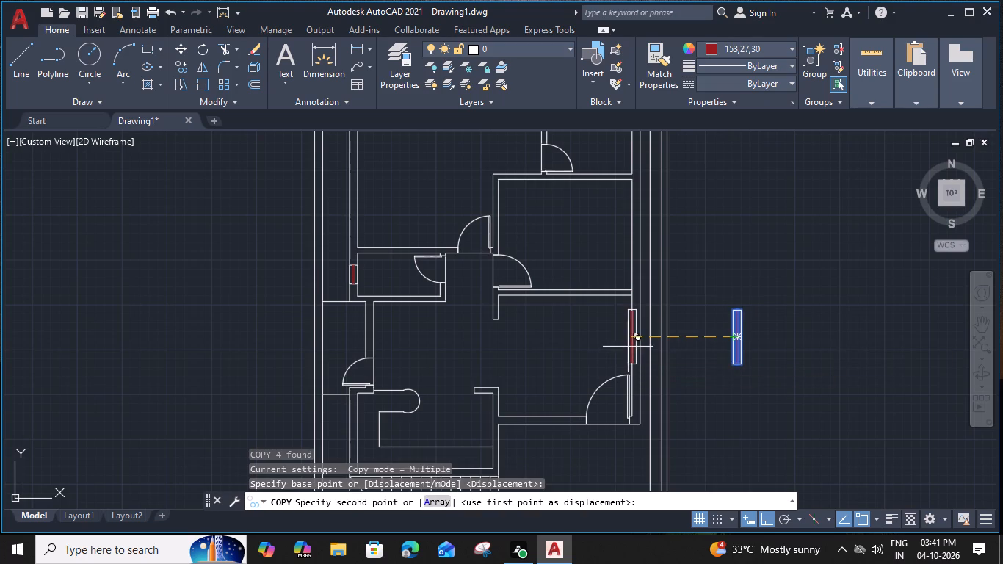
scroll(632, 339, up, 2)
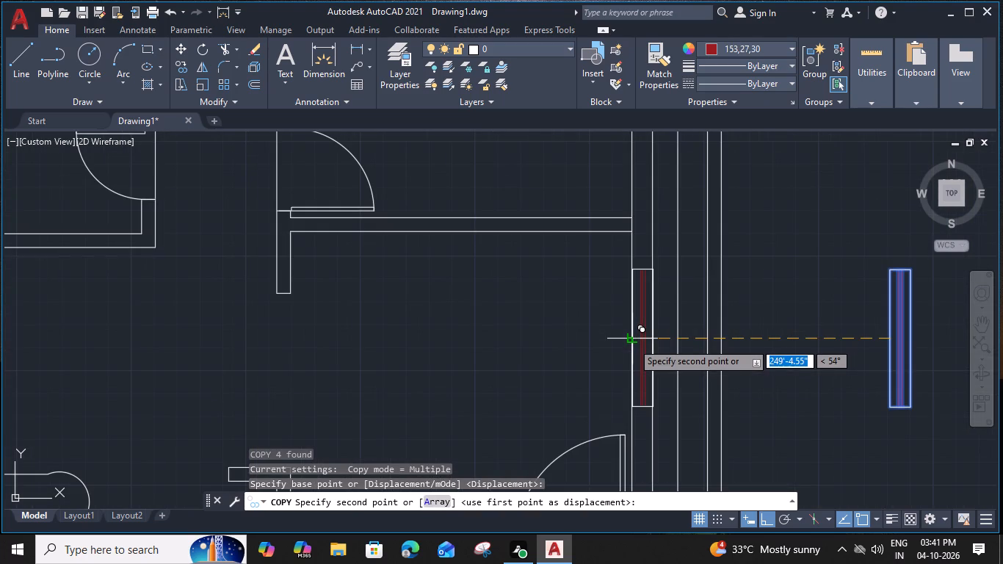
click(632, 342)
key(Escape)
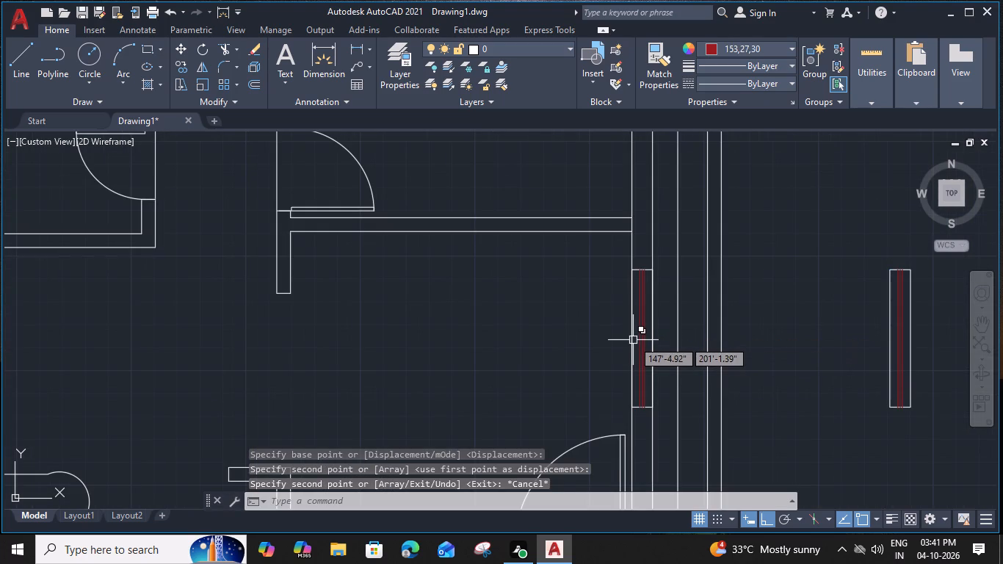
Trim the right outer wall's inner face line between the two partition lines separating the middle and lower right rooms.
key(r)
key(Escape)
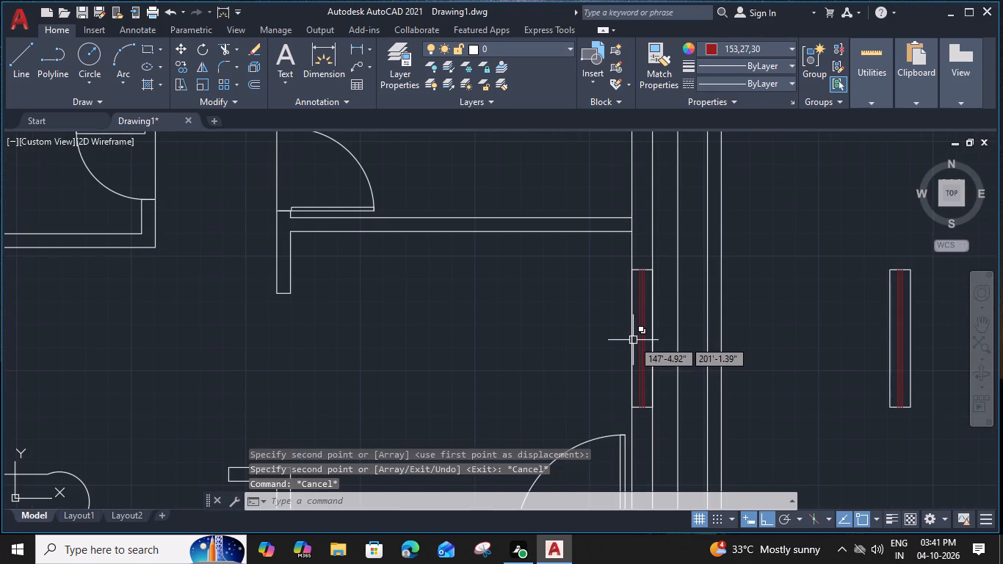
text(TR)
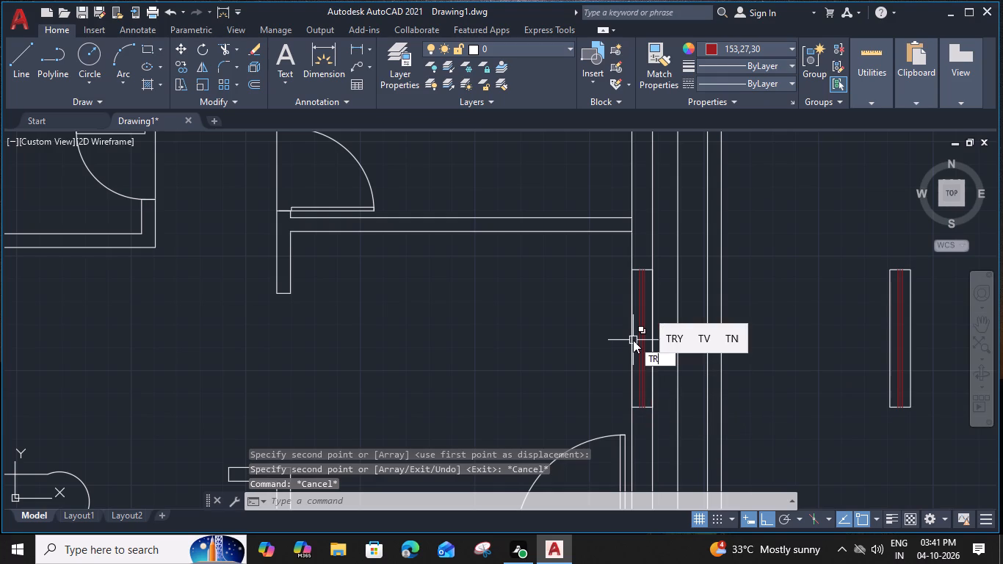
key(space)
click(635, 223)
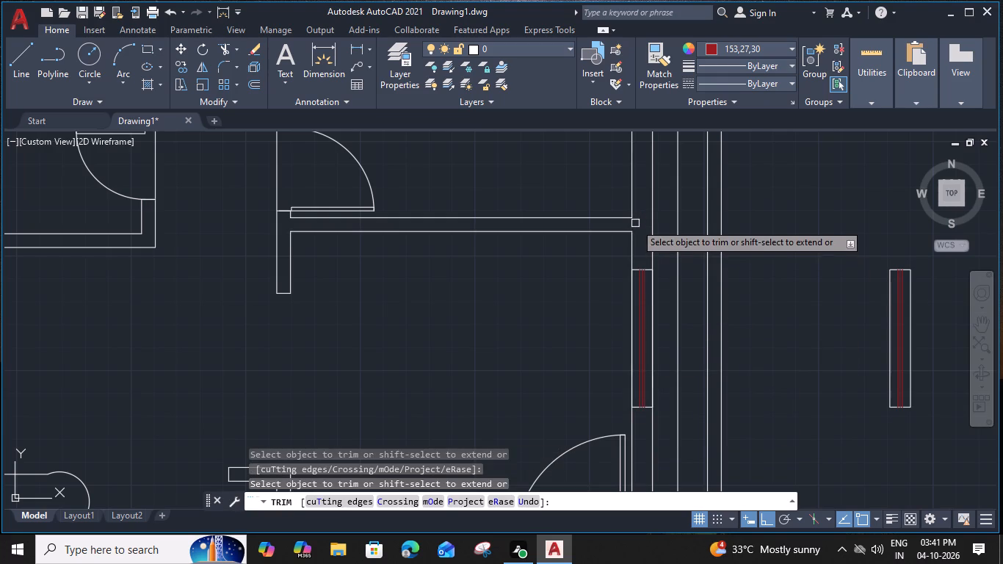
scroll(637, 223, down, 3)
middle_drag(631, 260, 629, 346)
key(Escape)
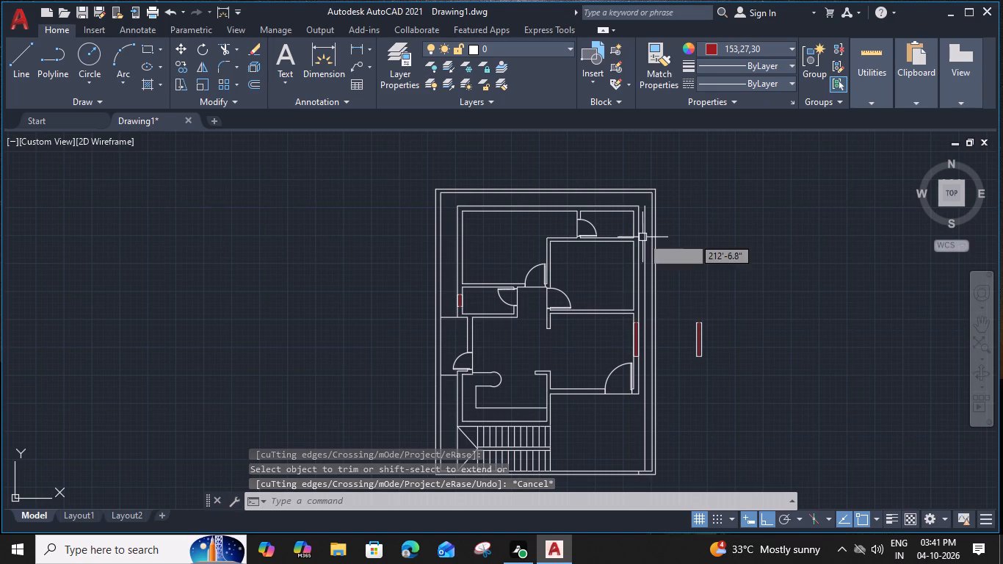
Draw a short horizontal line from the building's upper right outer wall corner to the end of the adjacent vertical line.
text(L)
key(space)
scroll(638, 213, up, 3)
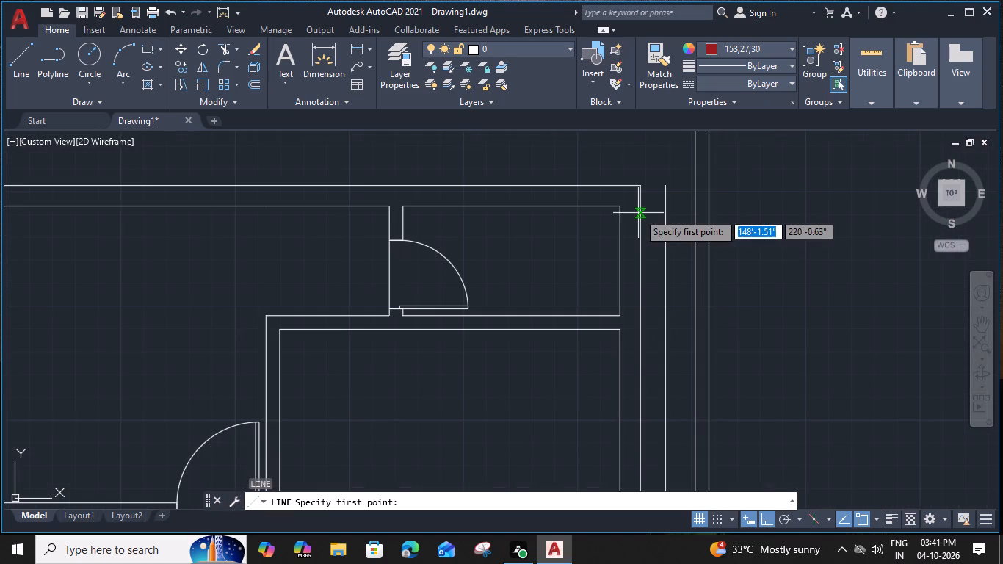
click(645, 184)
click(664, 184)
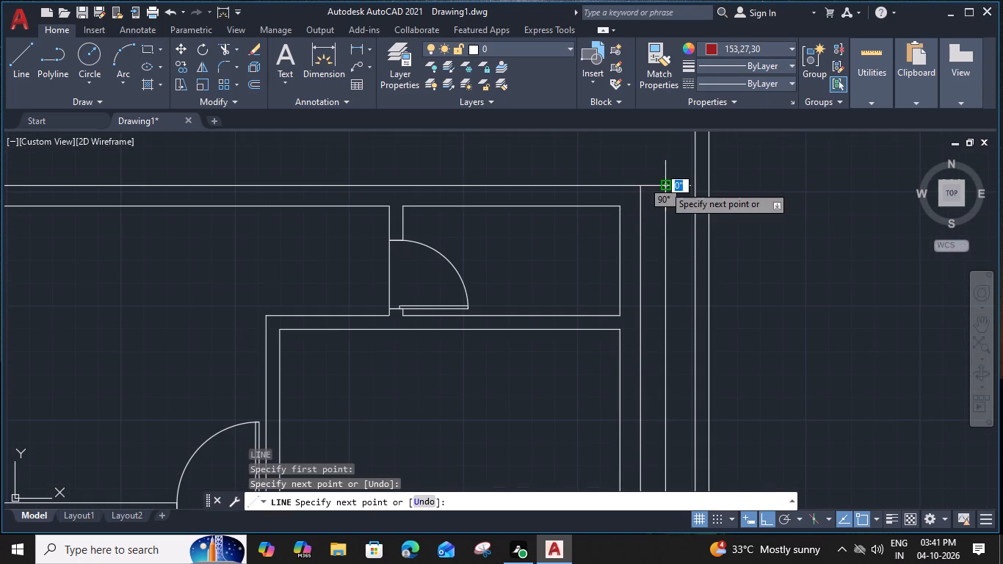
key(Escape)
Copy the spare 5' window into the middle right room's right outer wall and the upper left room's left outer wall.
scroll(662, 189, down, 3)
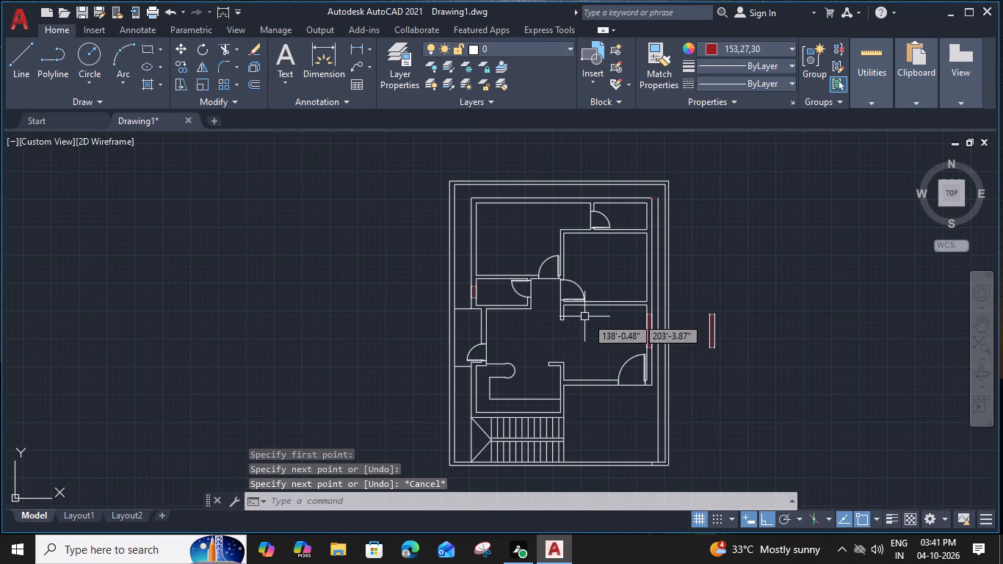
click(717, 350)
key(c)
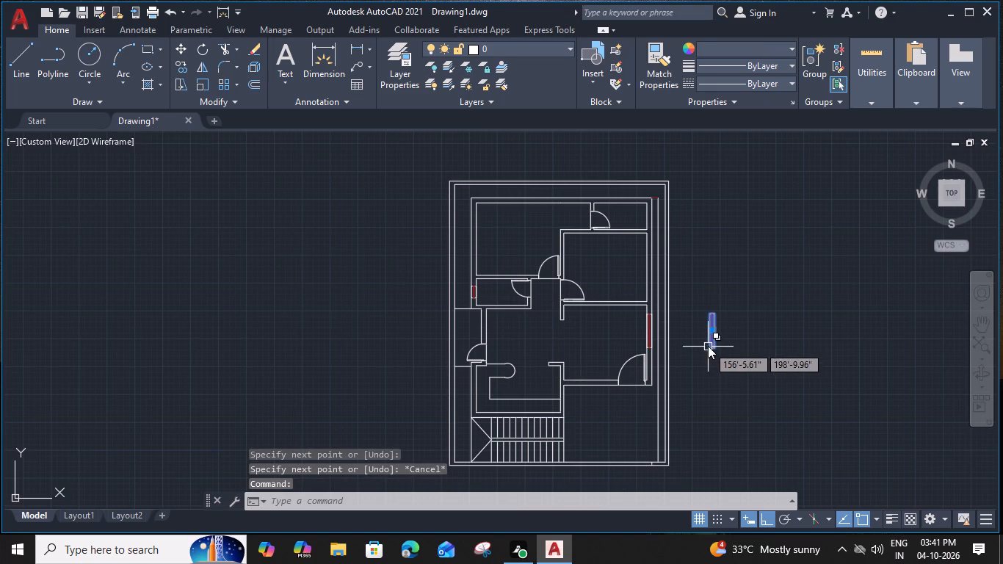
text(O)
key(space)
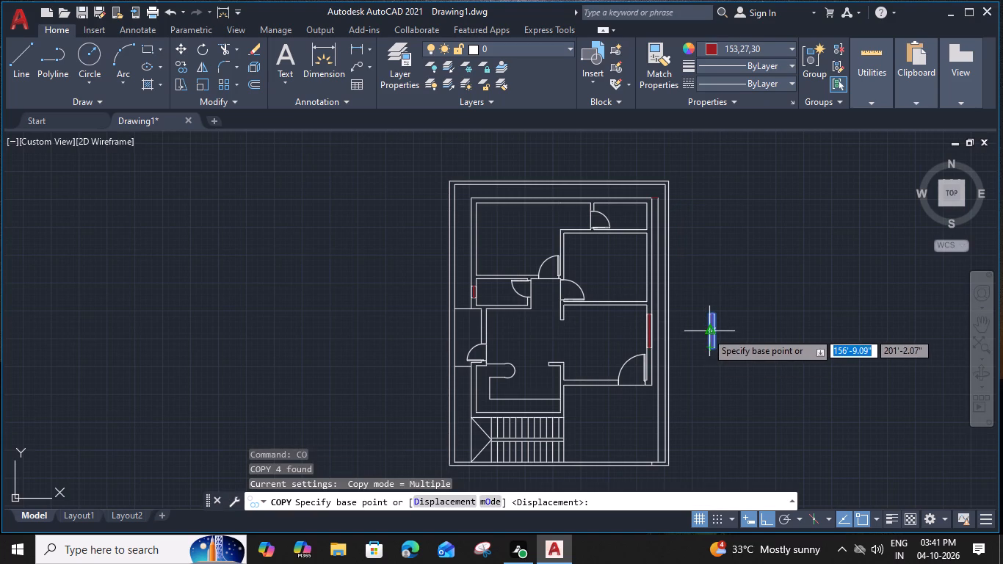
click(708, 332)
click(648, 267)
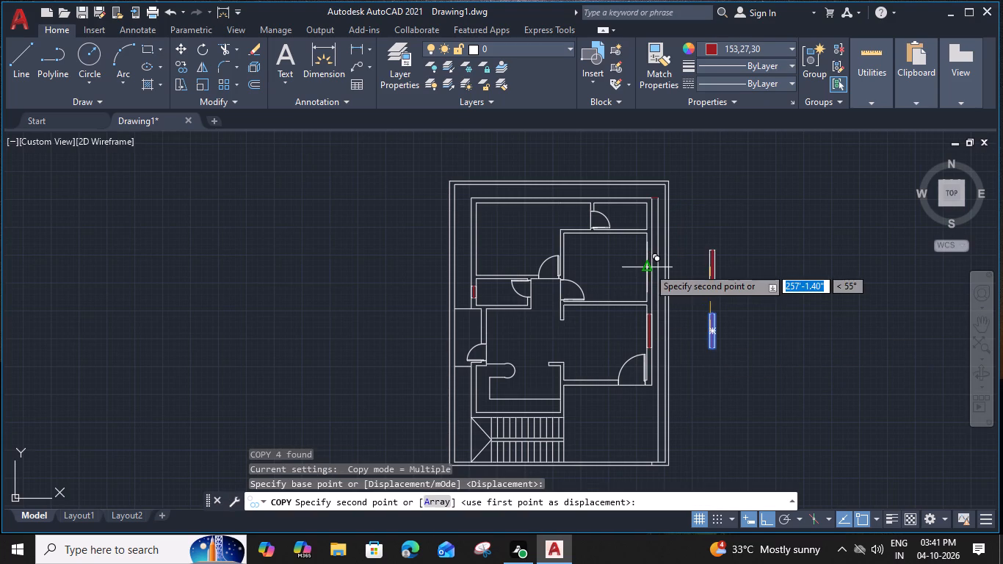
click(468, 237)
middle_drag(484, 339, 490, 247)
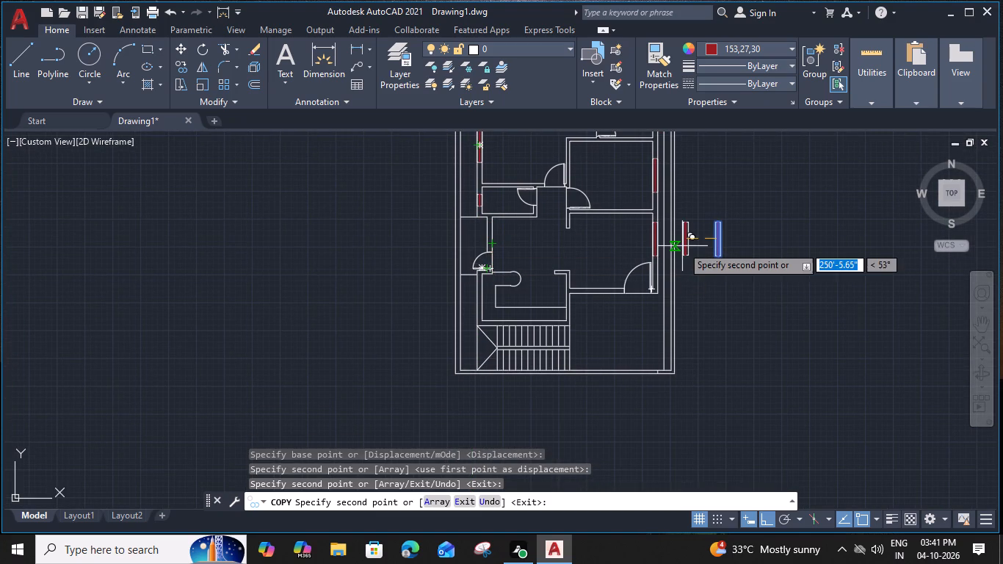
middle_drag(682, 246, 619, 313)
key(Escape)
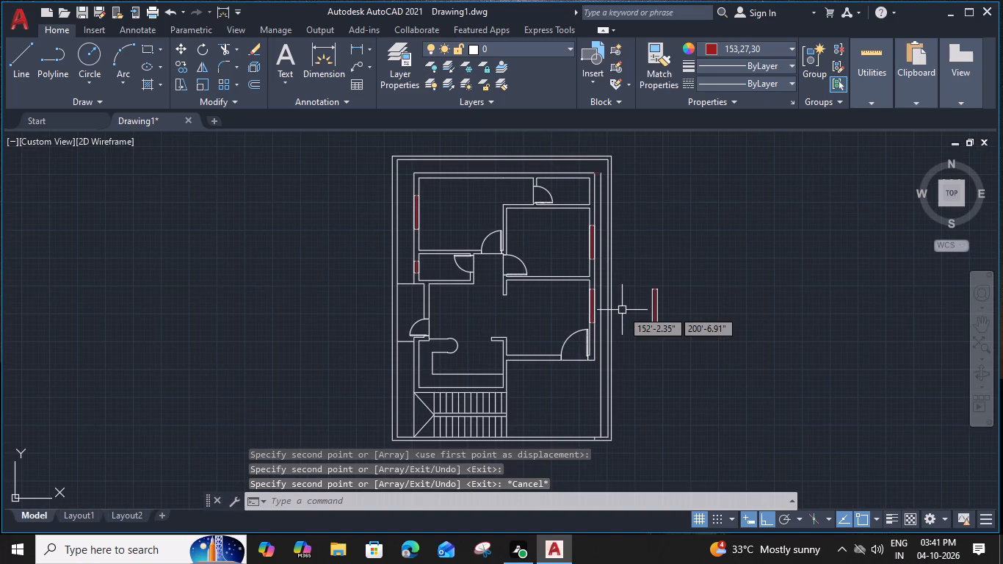
Copy the 1'9" window by its upper right corner to the partition below the small upper right room.
scroll(424, 258, up, 3)
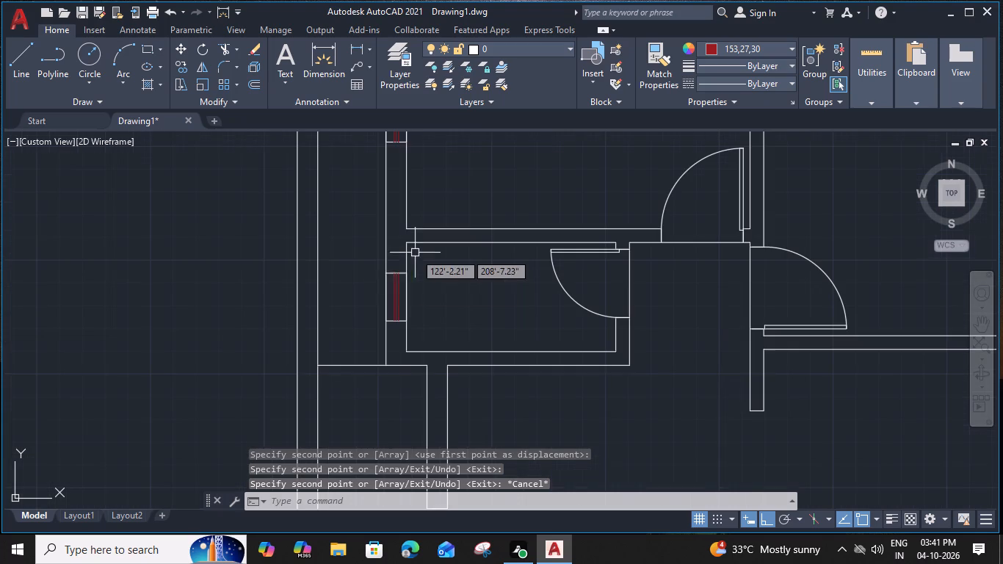
click(402, 275)
key(c)
text(O)
key(space)
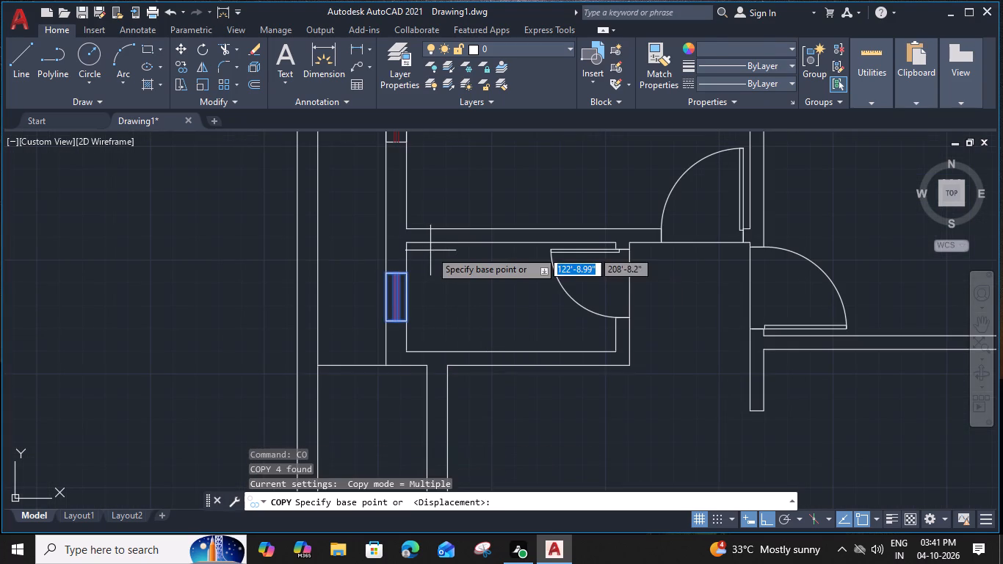
click(410, 272)
scroll(413, 273, down, 2)
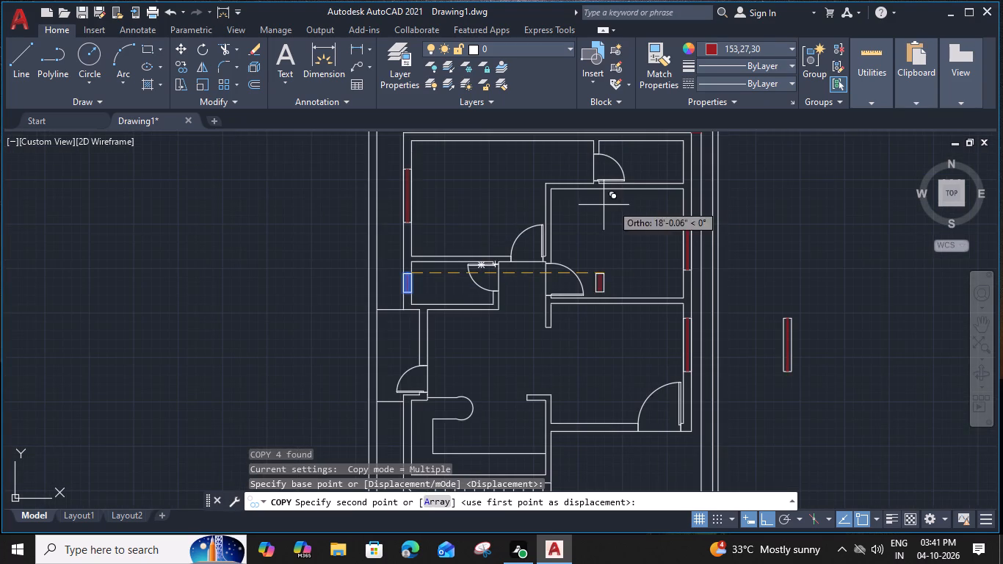
click(640, 190)
key(Escape)
Rotate the copied 1'9" window 270° about its upper right corner so it lies horizontally.
click(646, 199)
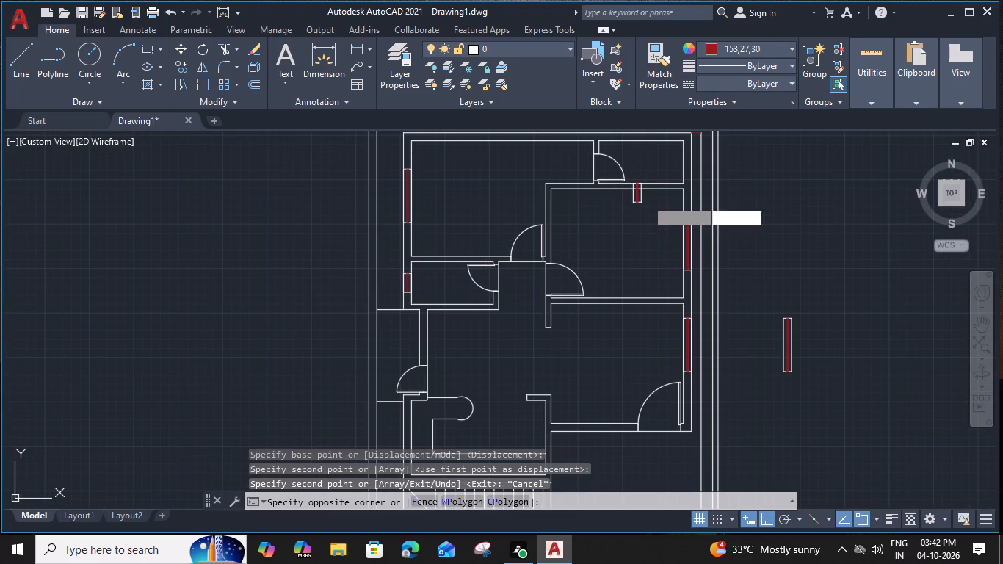
click(608, 214)
key(r)
text(O)
key(space)
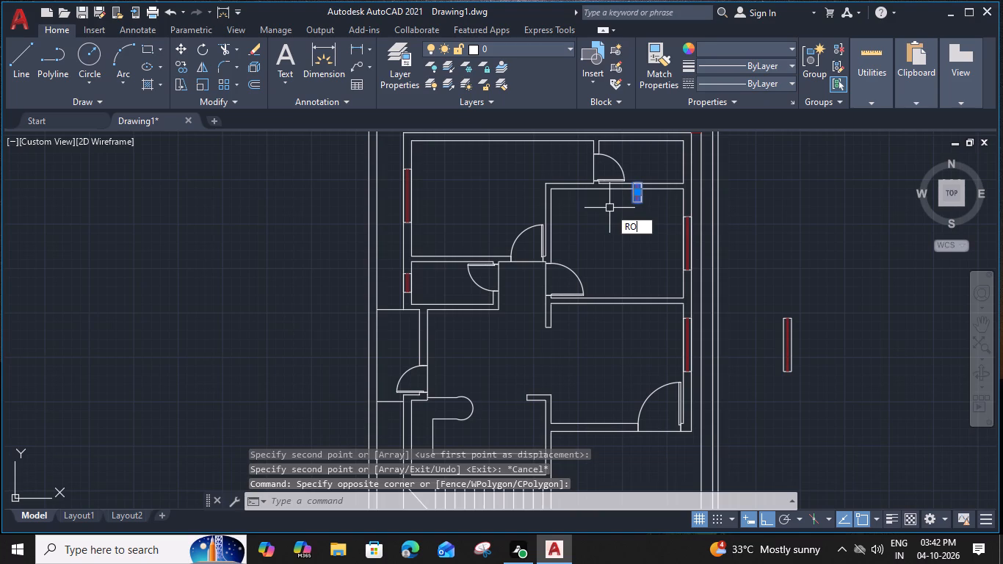
middle_drag(637, 206, 535, 271)
scroll(543, 255, up, 3)
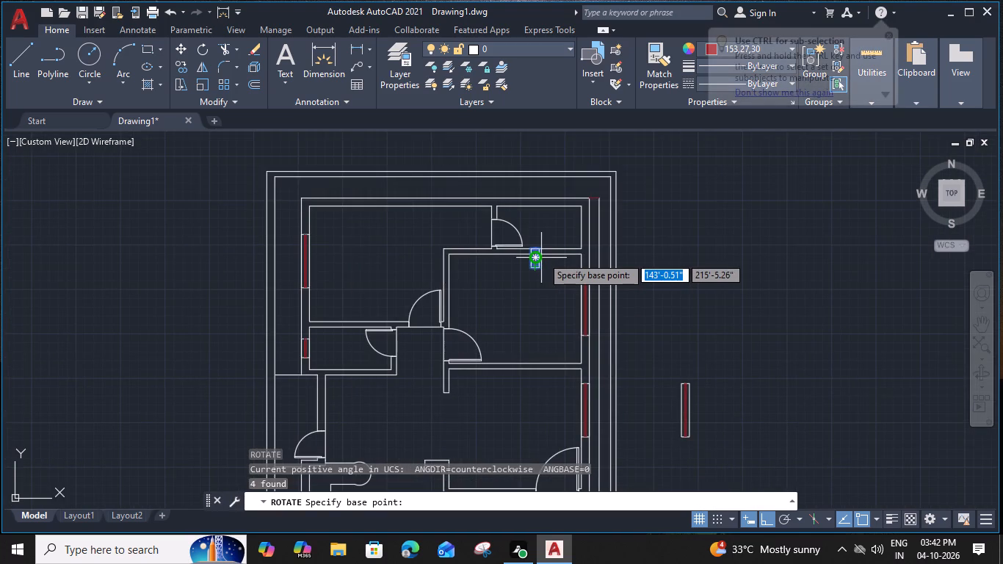
click(535, 228)
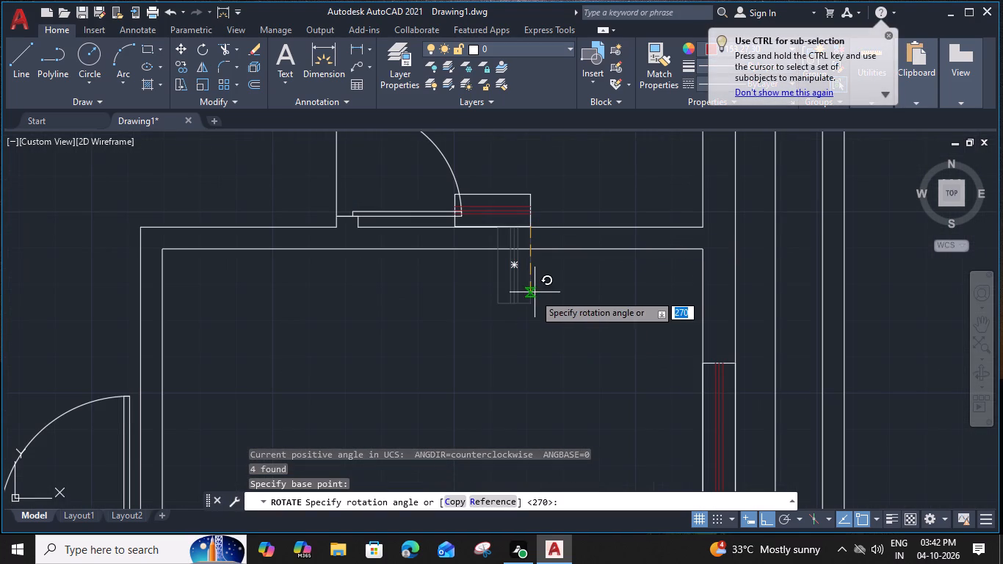
click(530, 302)
Move the horizontal 1'9" window by its bottom edge's midpoint to the inner-face midpoint of the small upper right room's top wall.
click(529, 209)
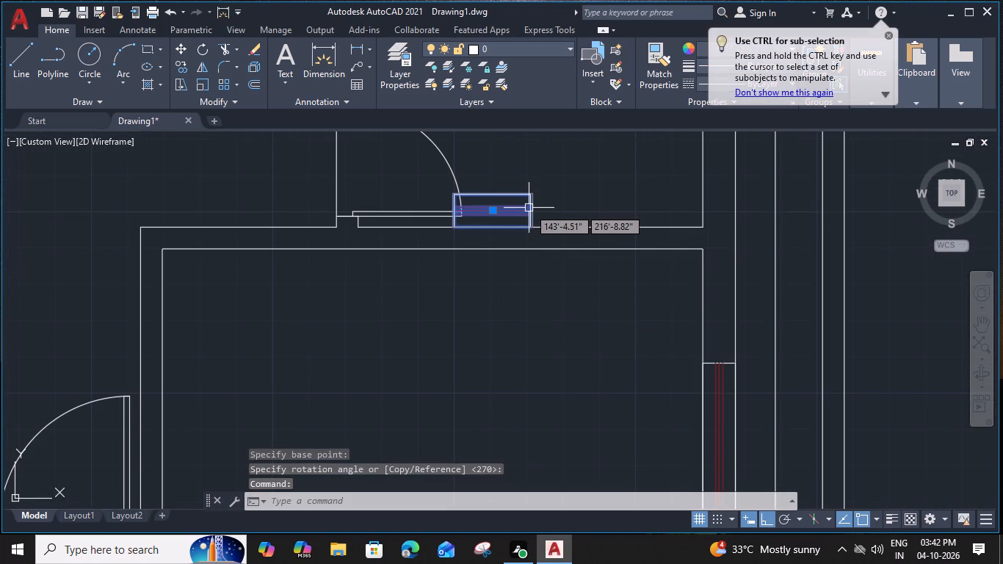
text(M)
key(space)
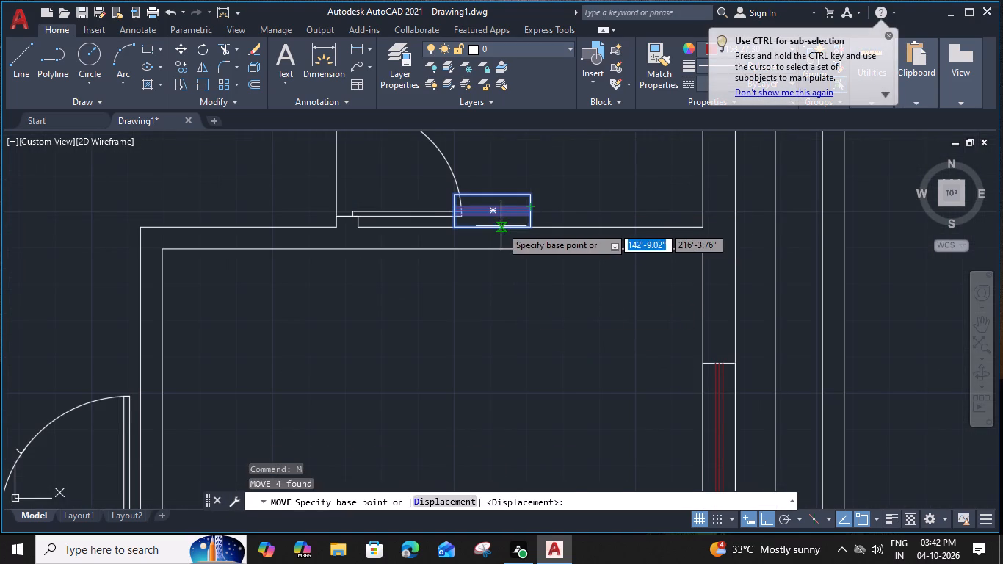
click(491, 227)
scroll(493, 223, down, 2)
middle_drag(503, 210, 462, 278)
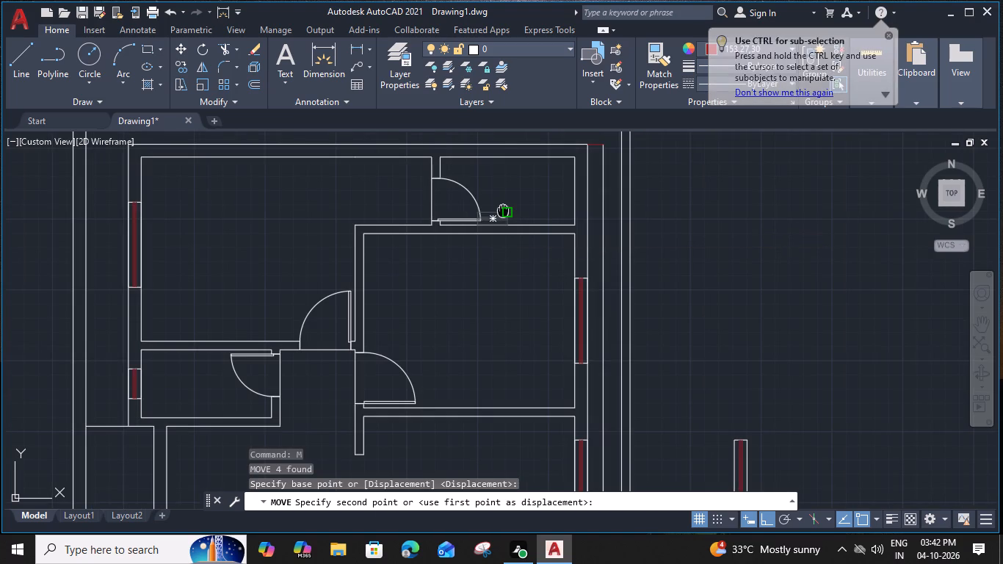
click(471, 228)
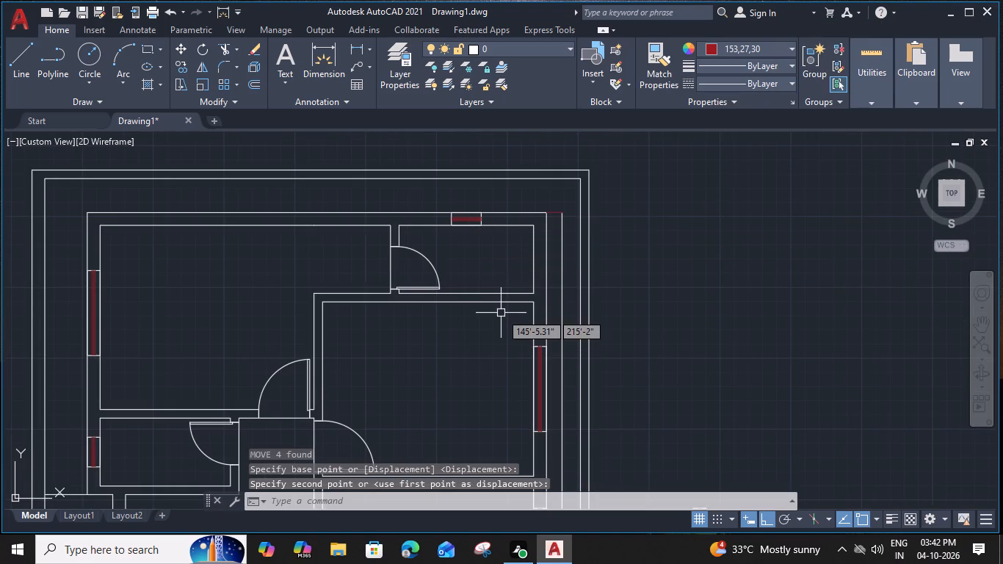
Rotate the spare 5' window outside the plan by 270° about its top edge so it lies horizontally.
scroll(501, 315, down, 2)
middle_drag(504, 314, 515, 261)
click(591, 333)
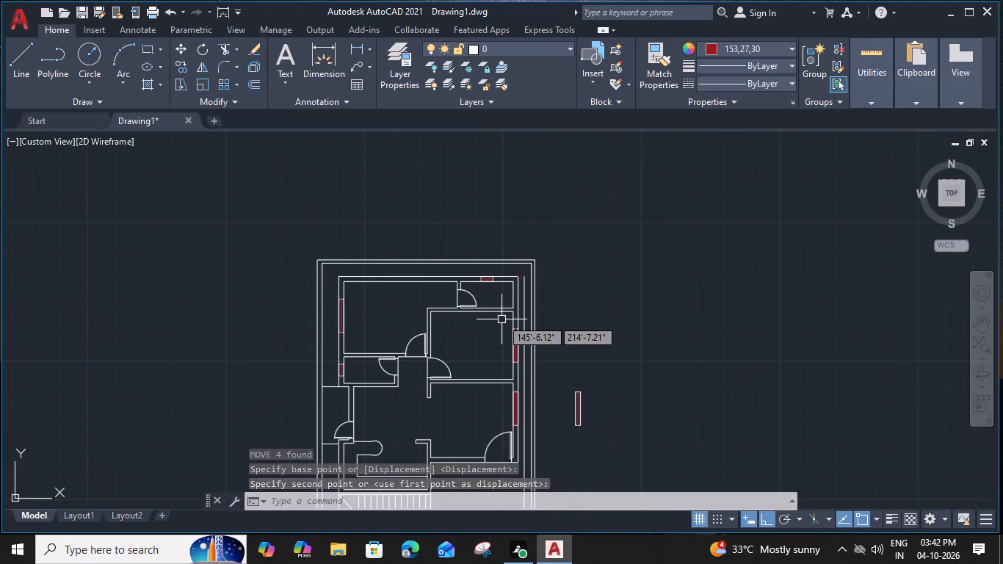
click(577, 381)
text(RO)
key(space)
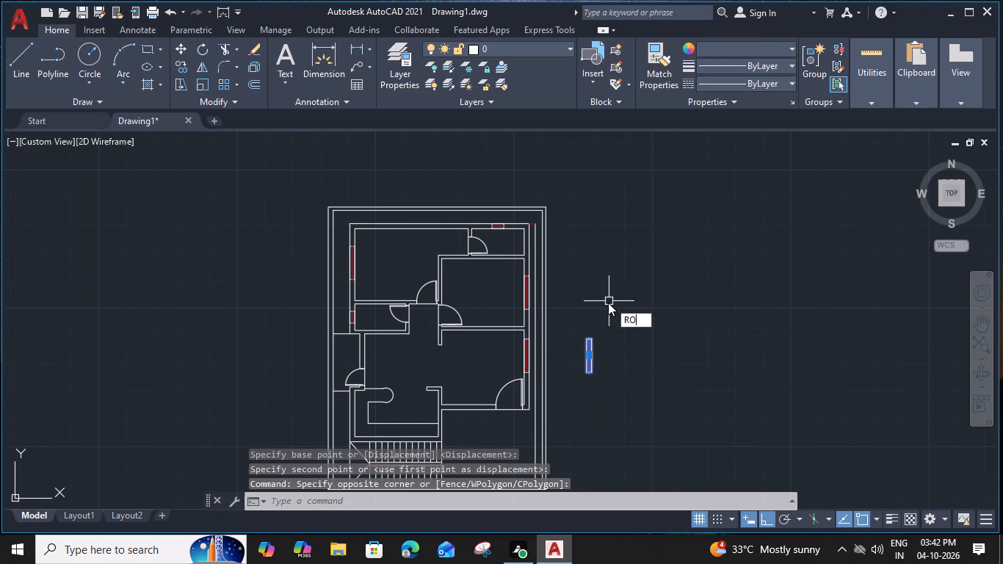
click(595, 337)
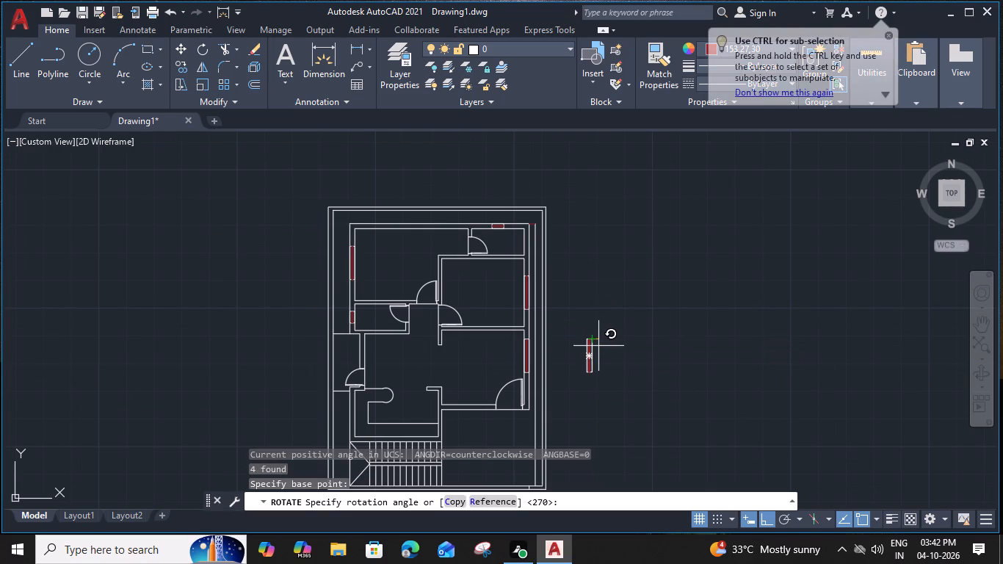
scroll(593, 369, up, 3)
click(588, 366)
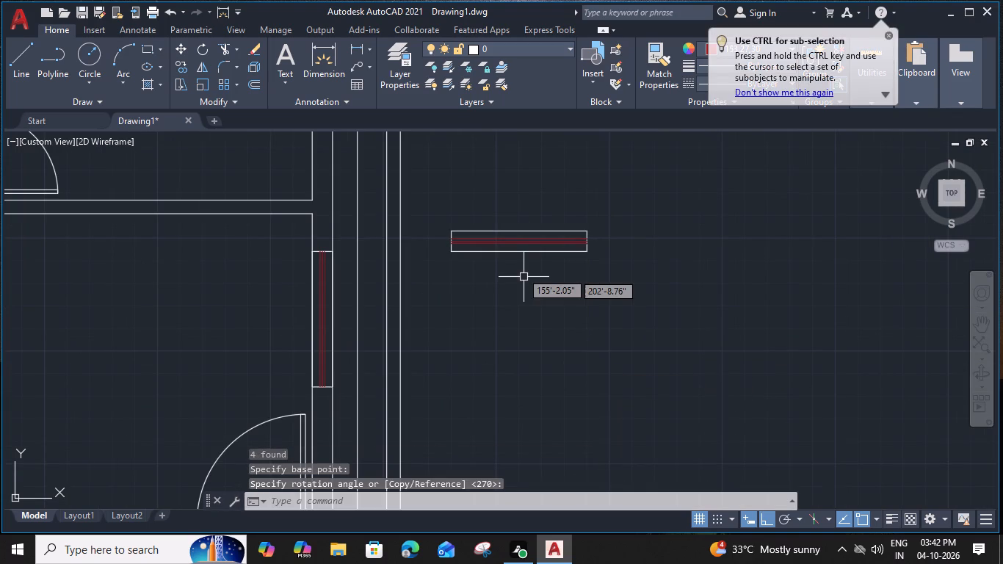
Copy the horizontal 5' window by its bottom edge's midpoint into the lower right room's bottom wall and the upper left room's top wall.
click(518, 255)
text(CO)
key(space)
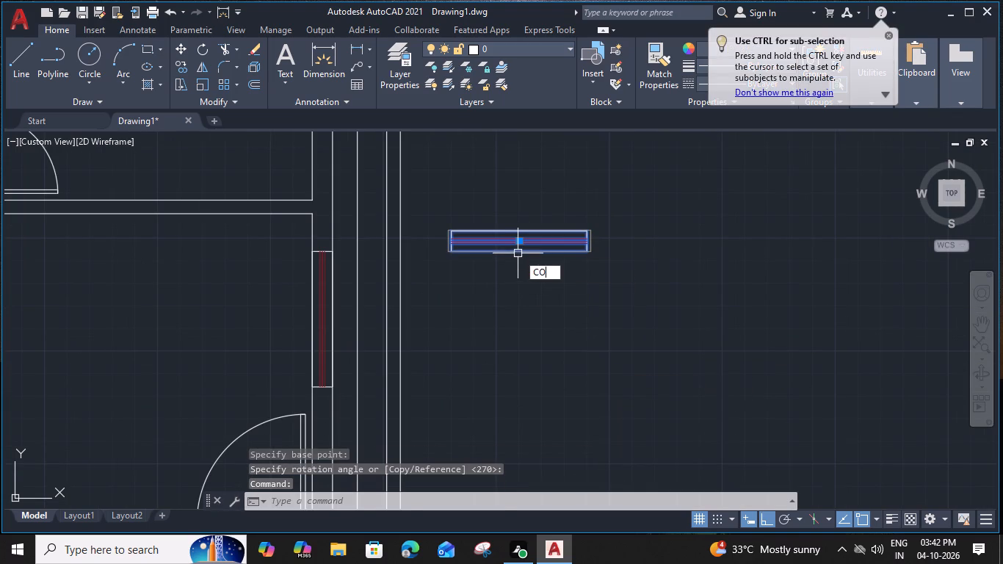
click(518, 253)
scroll(517, 253, down, 1)
middle_drag(403, 309, 595, 252)
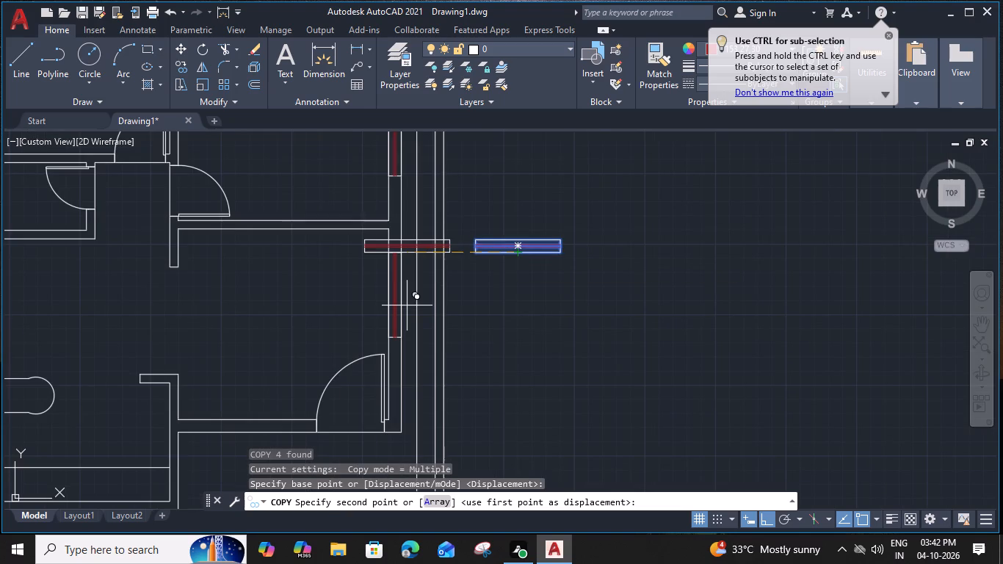
click(437, 375)
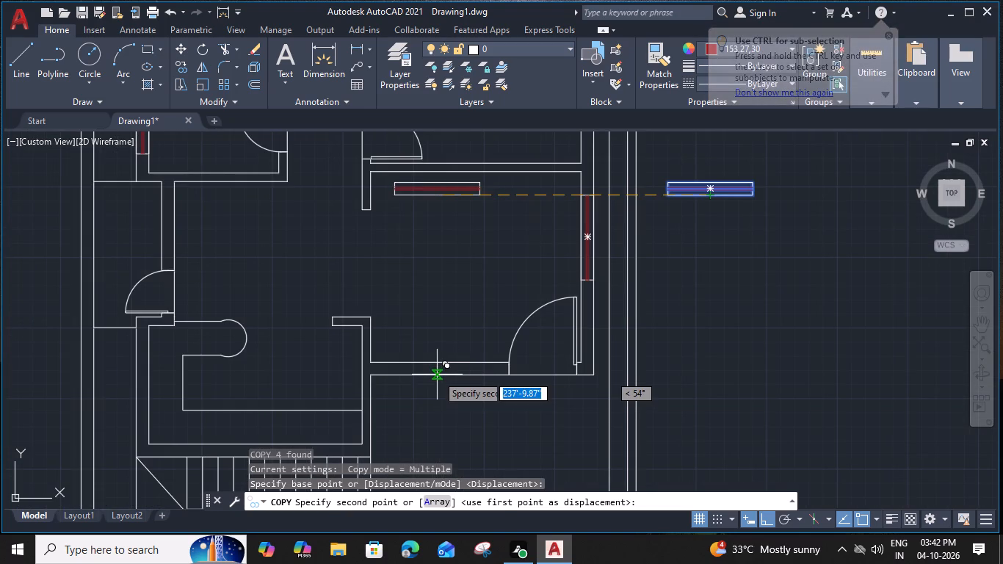
middle_drag(405, 305, 623, 513)
middle_drag(518, 256, 509, 452)
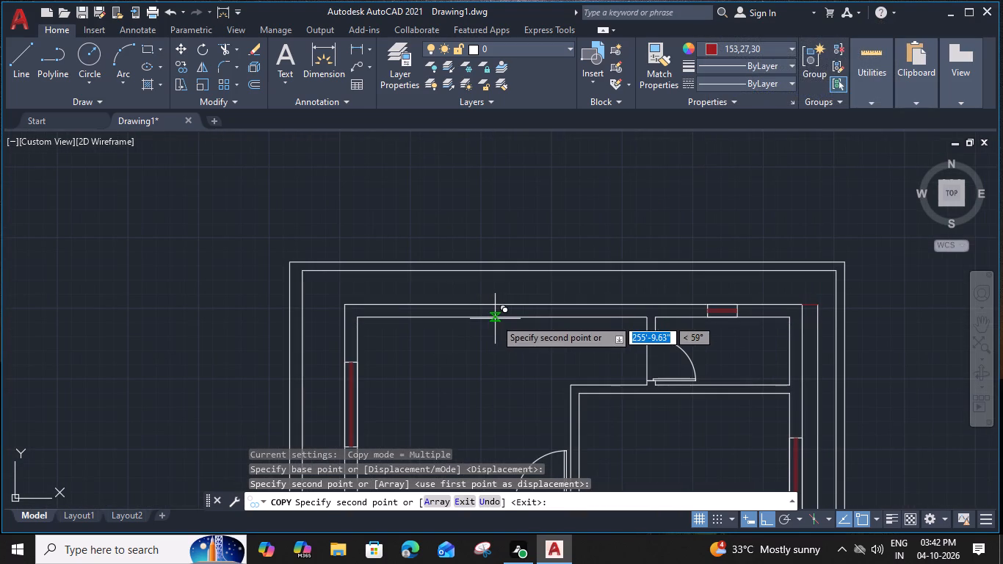
click(489, 318)
key(Escape)
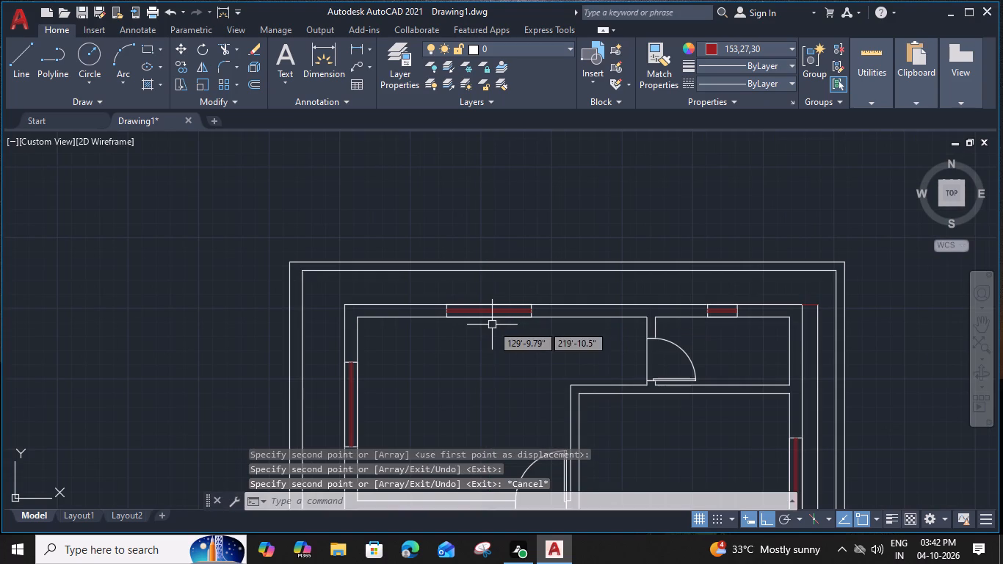
Copy the spare horizontal 5' window by its top edge's midpoint into the counter room's bottom wall above the staircase.
scroll(504, 358, down, 2)
middle_drag(503, 353, 478, 250)
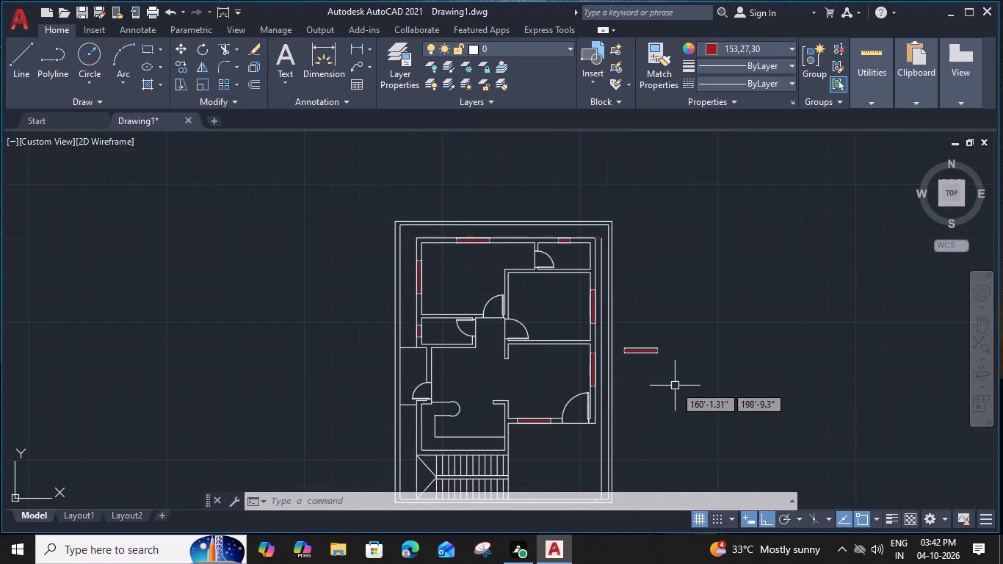
click(643, 347)
text(CO)
key(space)
scroll(641, 358, up, 2)
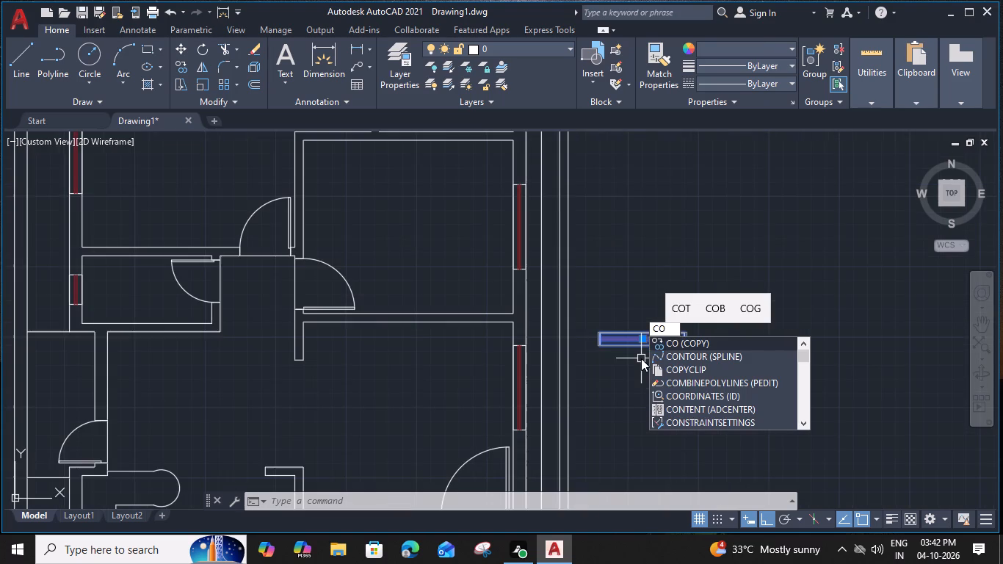
key(space)
click(642, 329)
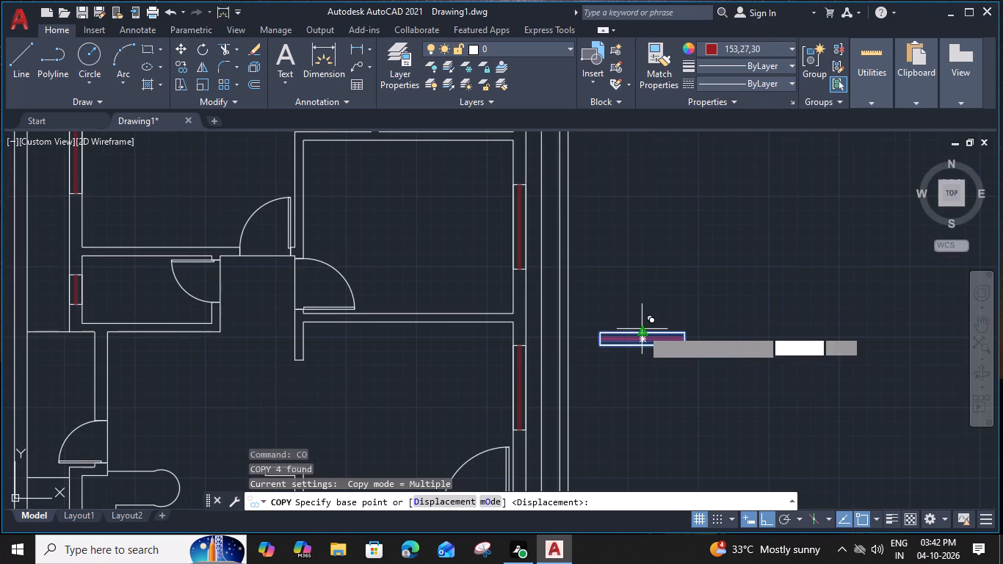
middle_drag(435, 394, 711, 229)
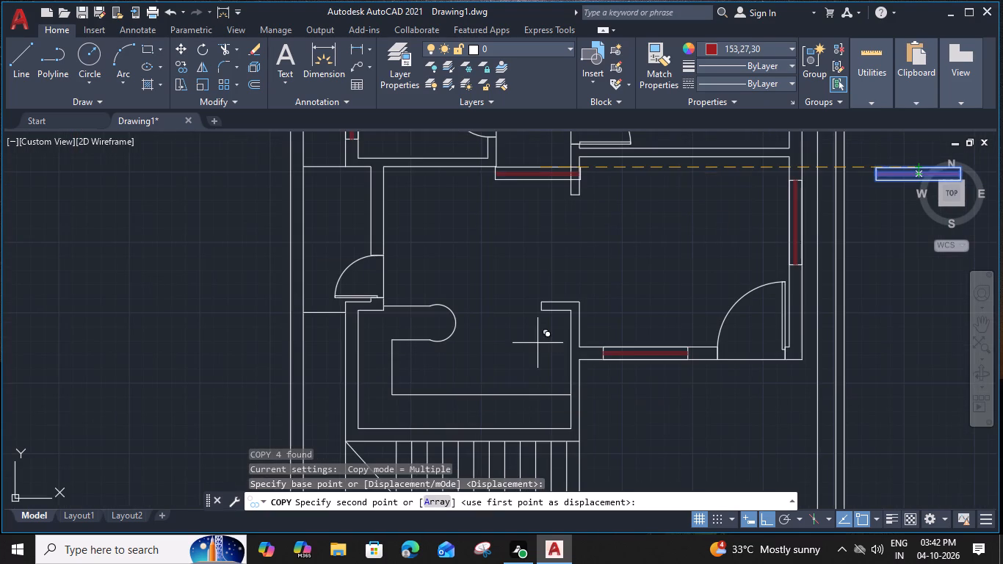
click(460, 427)
key(Escape)
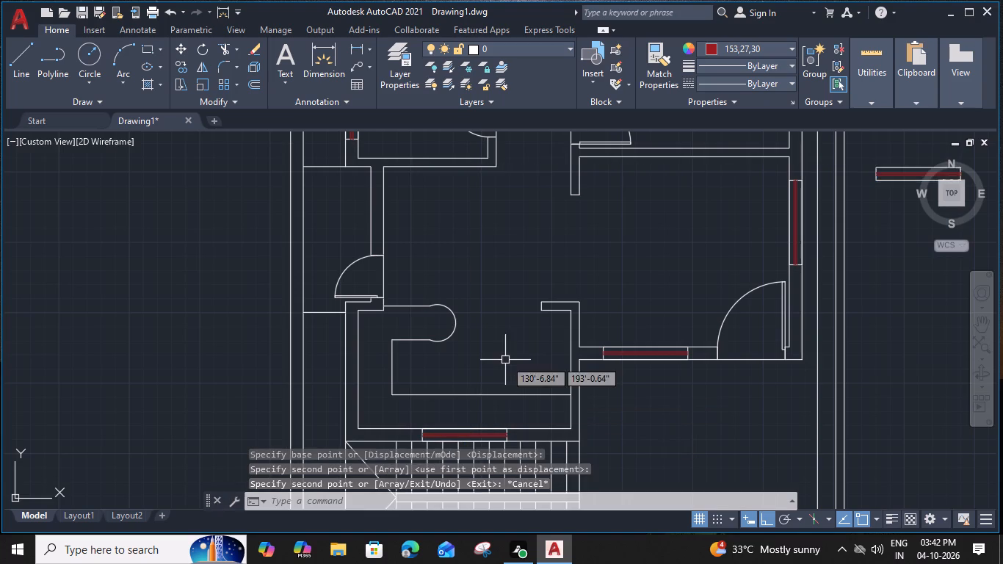
Load the ACAD_ISO02W100 dashed linetype from acadiso.lin and make it the current linetype.
middle_drag(505, 360, 515, 304)
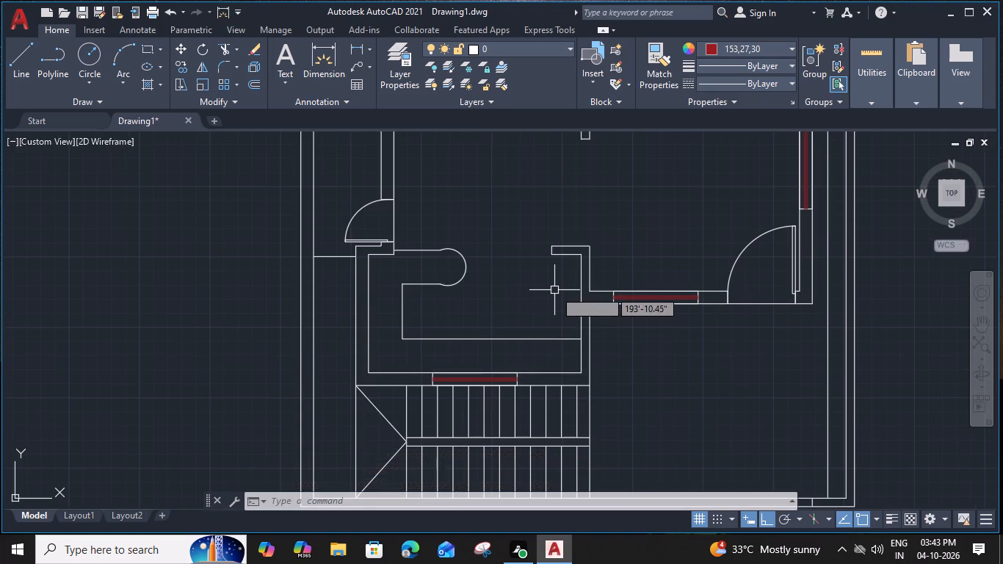
middle_drag(554, 287, 539, 328)
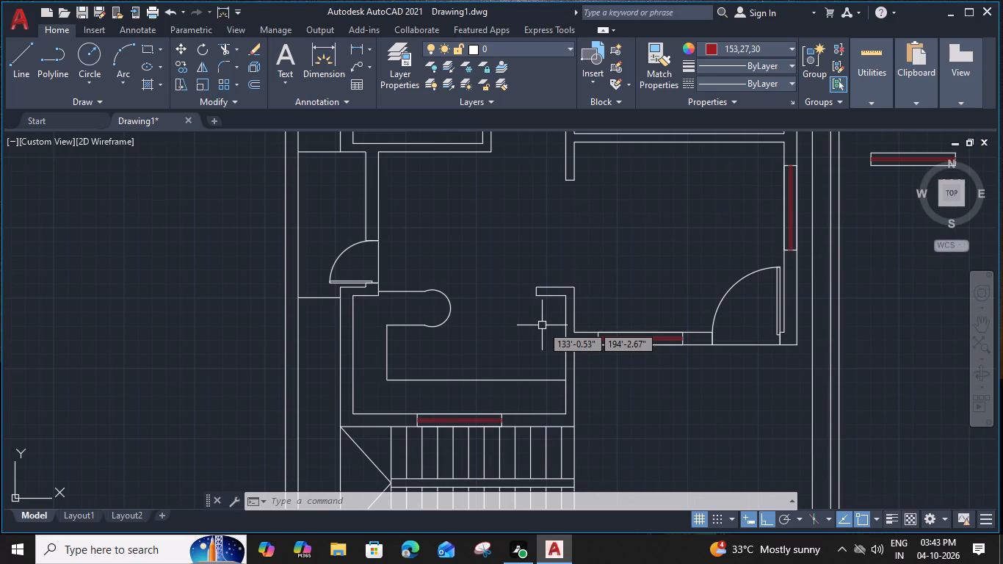
middle_drag(637, 378, 567, 286)
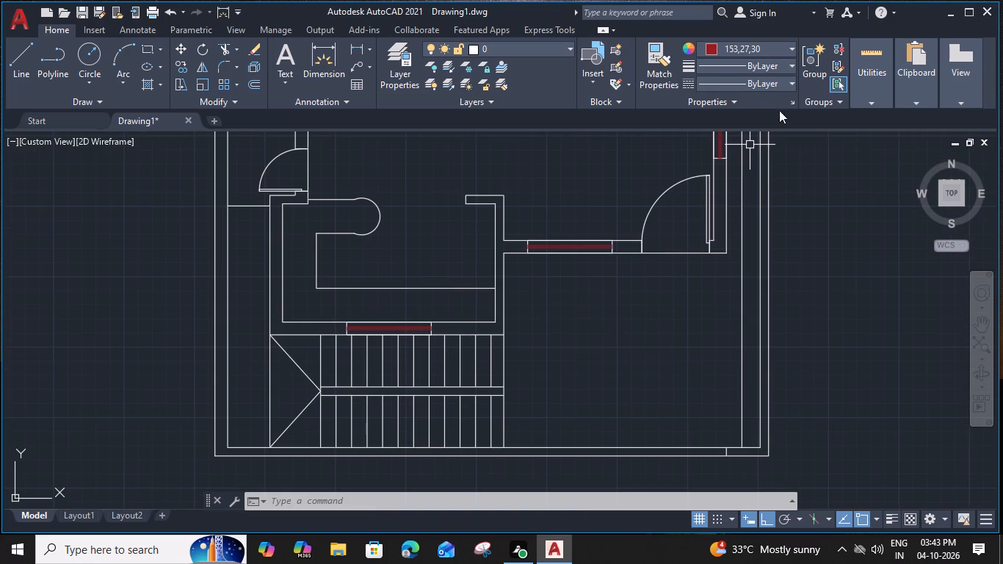
click(790, 84)
click(756, 162)
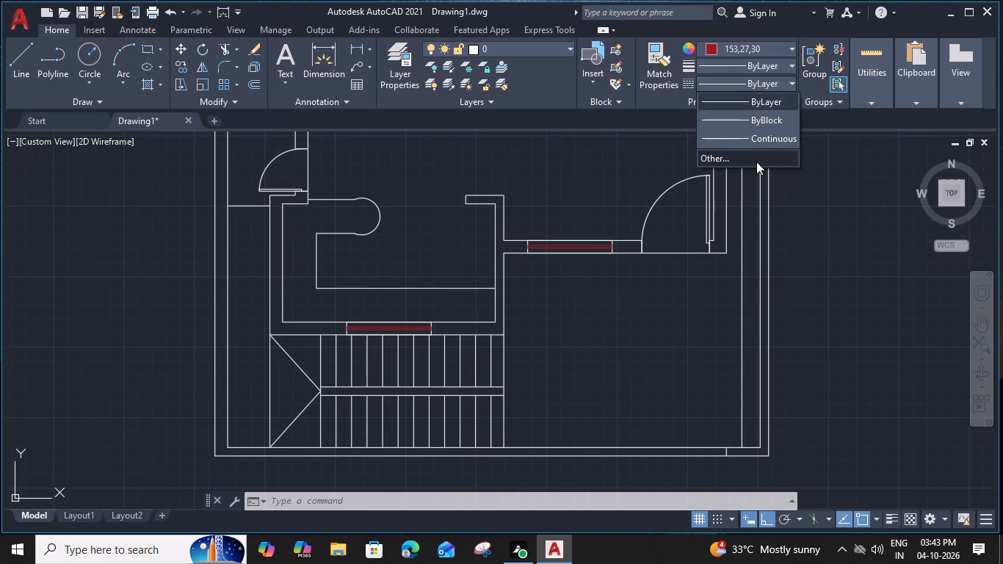
click(633, 150)
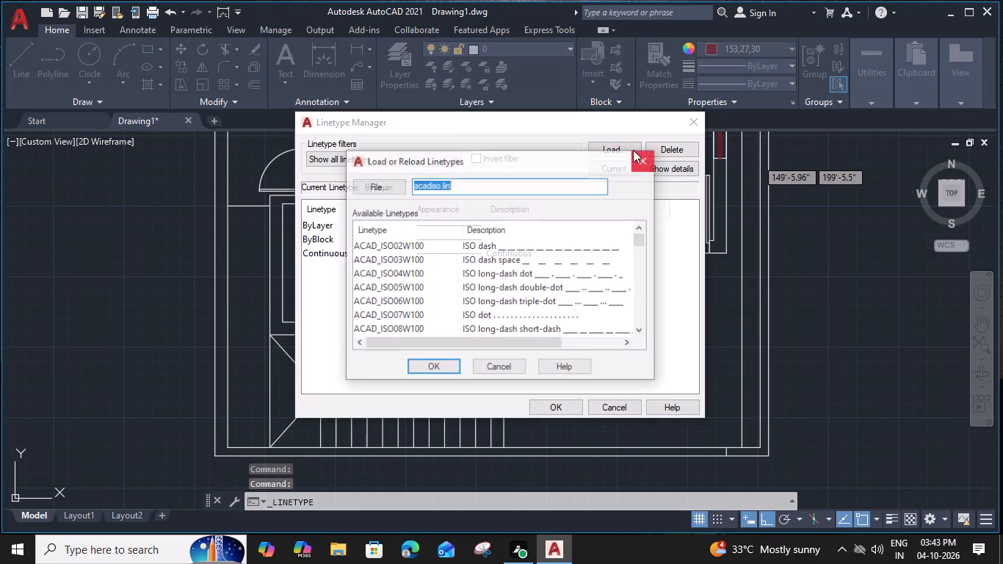
click(400, 245)
click(437, 370)
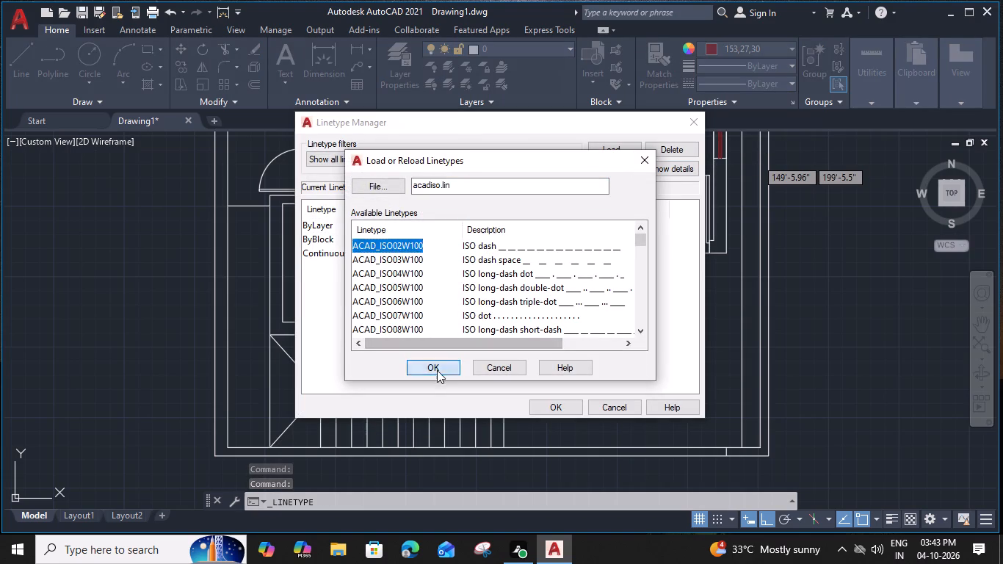
click(472, 250)
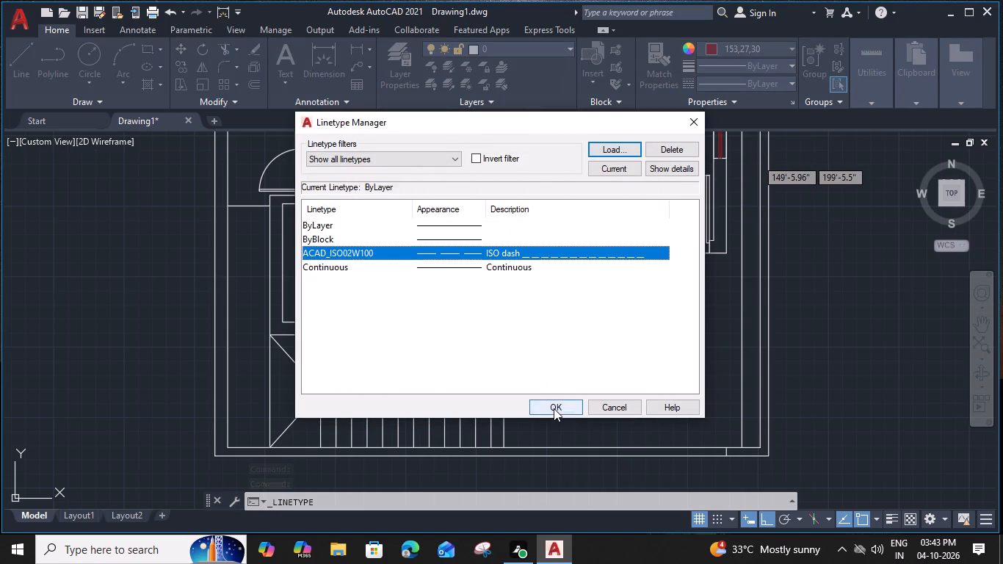
click(554, 408)
click(792, 85)
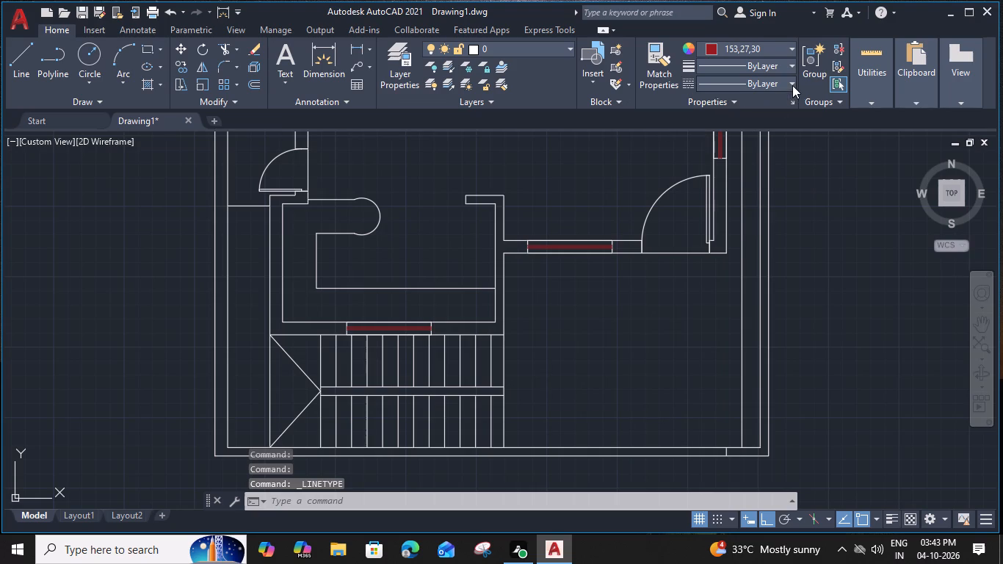
click(761, 145)
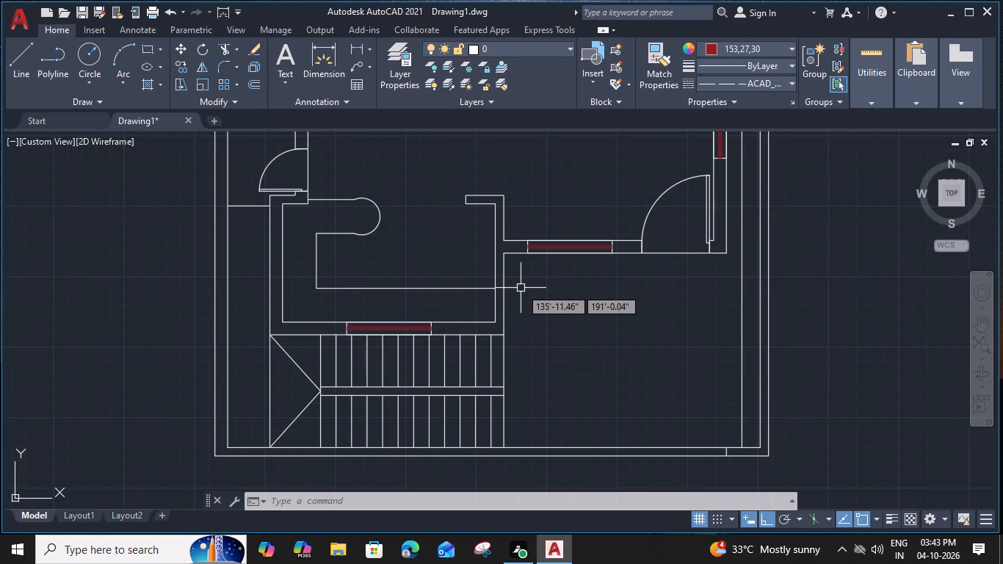
Draw a horizontal dashed line through the upper stair flight from its right edge leftward to roughly mid-flight.
text(L)
key(space)
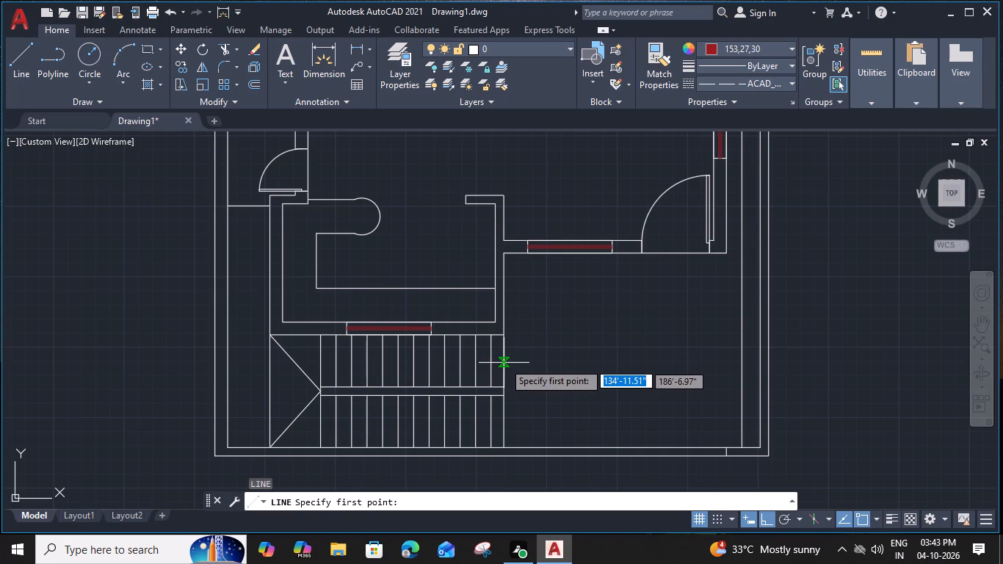
scroll(503, 362, up, 2)
click(507, 364)
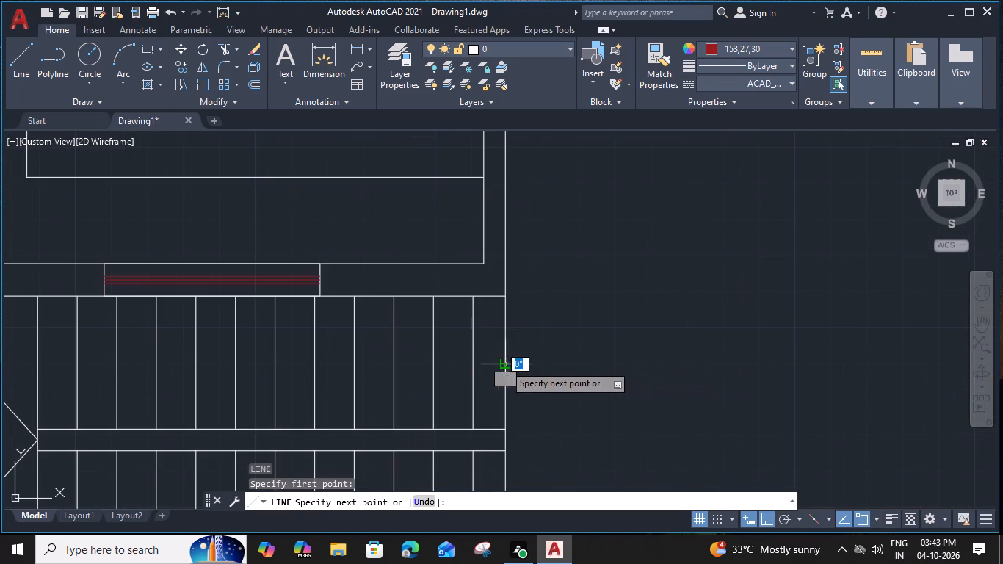
middle_drag(323, 368, 732, 340)
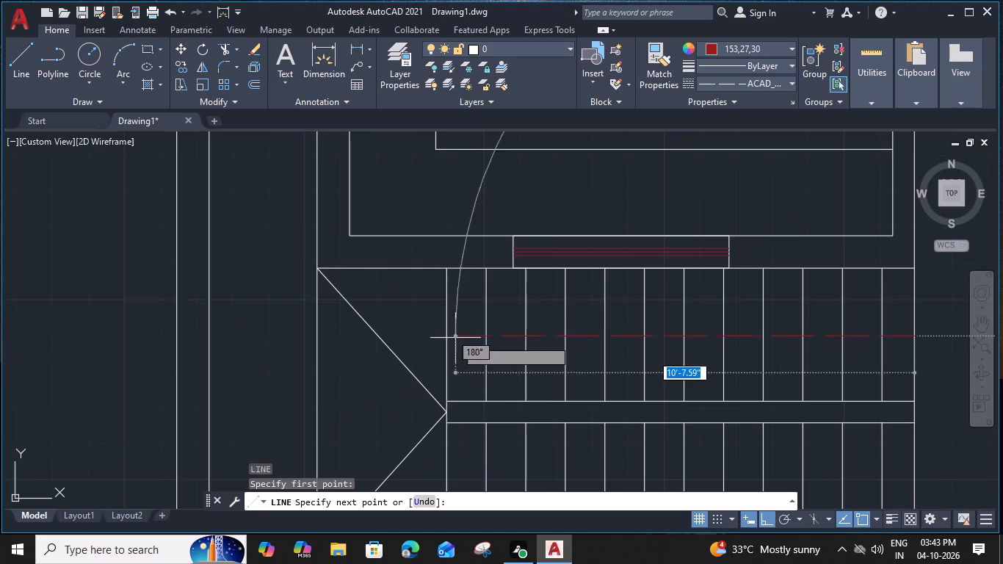
click(696, 339)
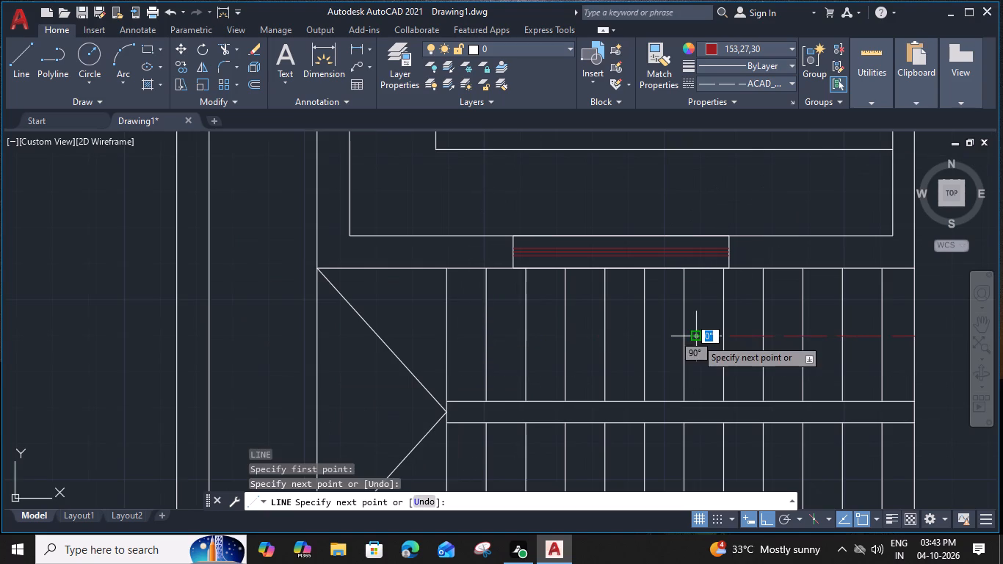
key(Escape)
Change the dashed stair line's colour to ByLayer.
click(698, 337)
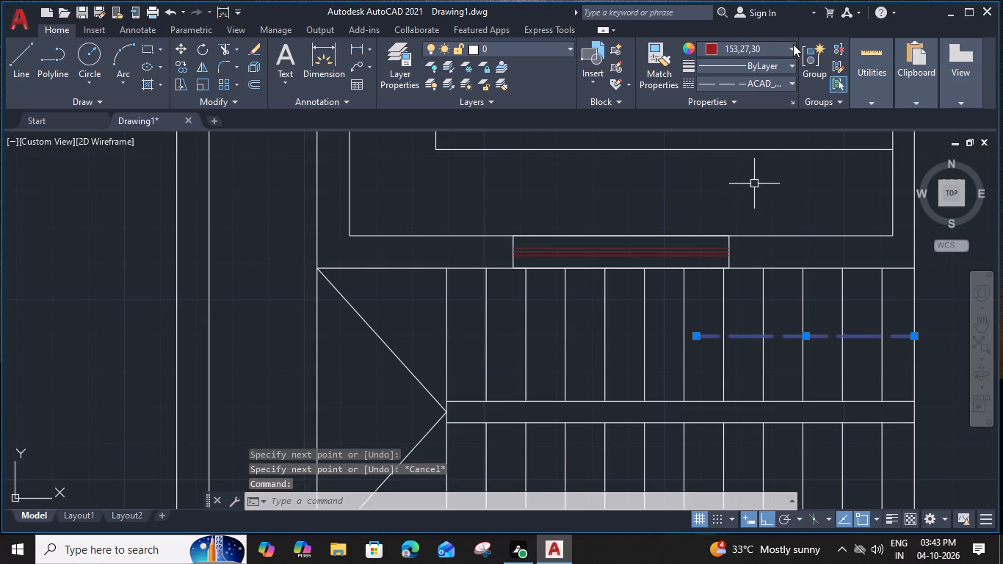
click(793, 44)
click(751, 70)
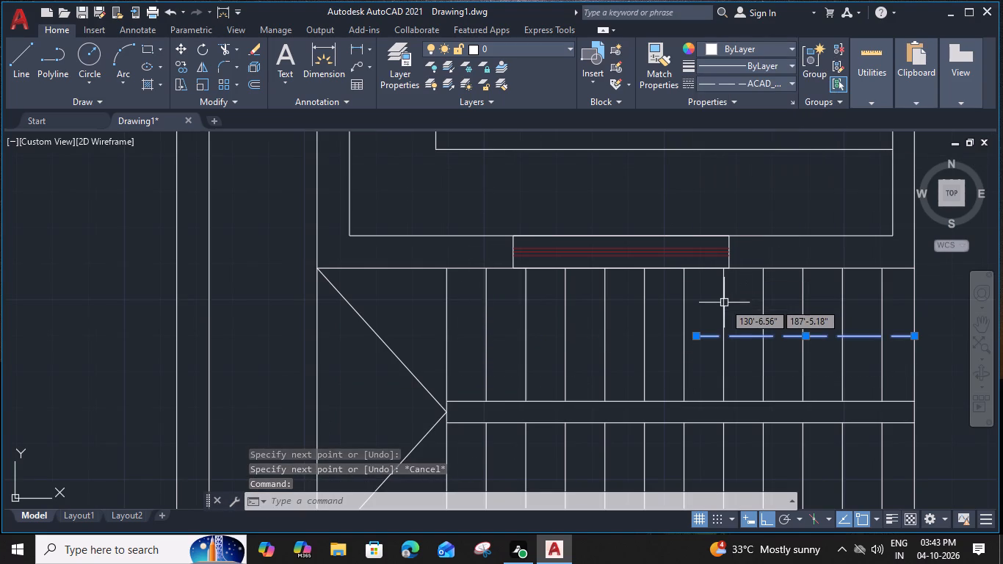
key(Escape)
Reset the current linetype to ByLayer and draw a two-segment arrowhead pointing left at the dashed stair line's left end.
middle_drag(704, 314, 639, 289)
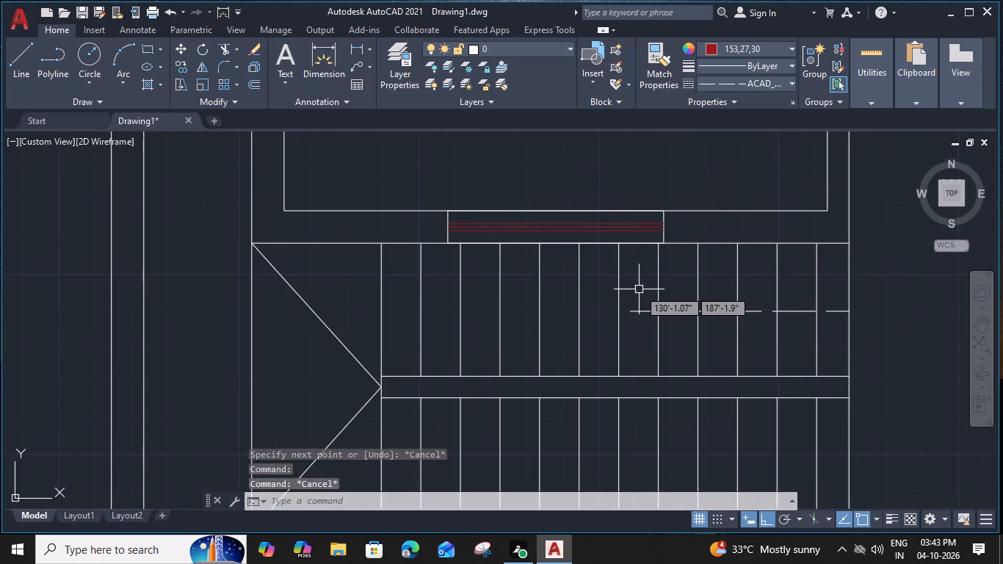
click(794, 81)
click(781, 101)
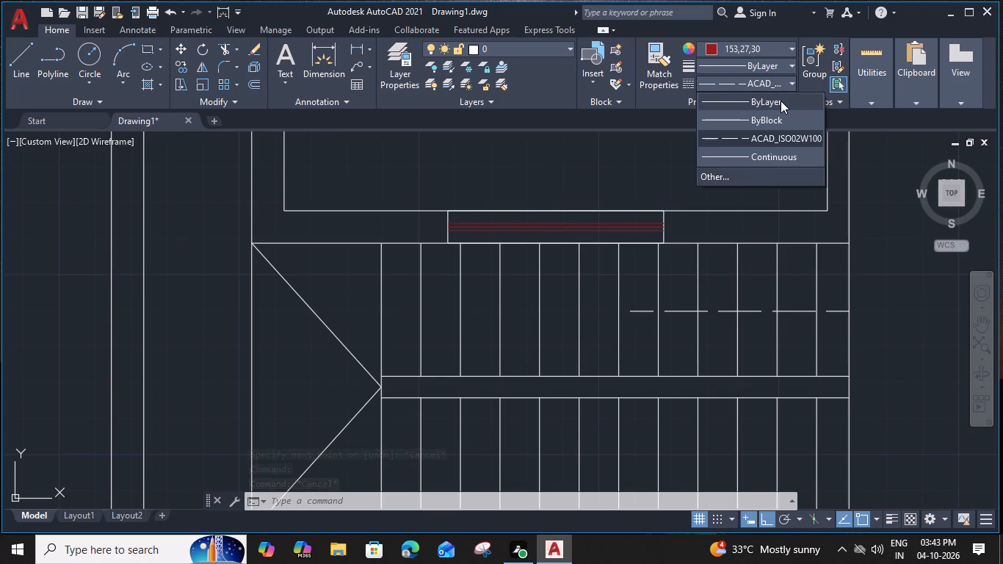
key(l)
key(space)
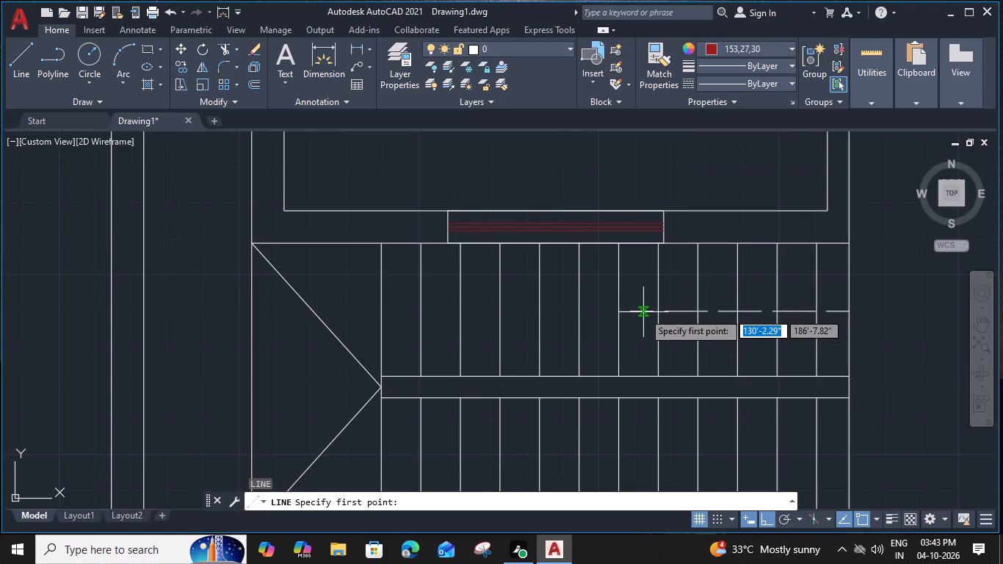
click(659, 284)
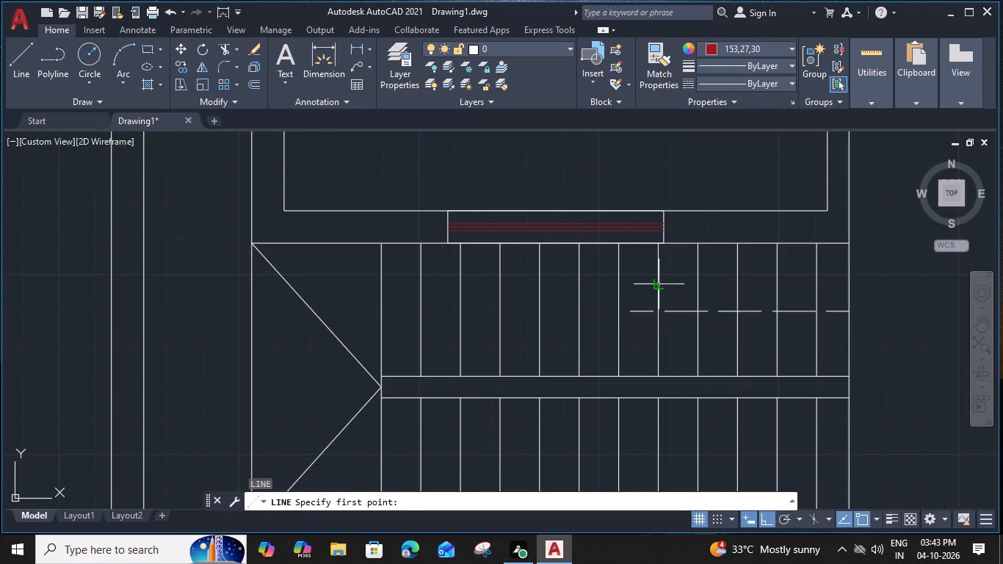
click(631, 310)
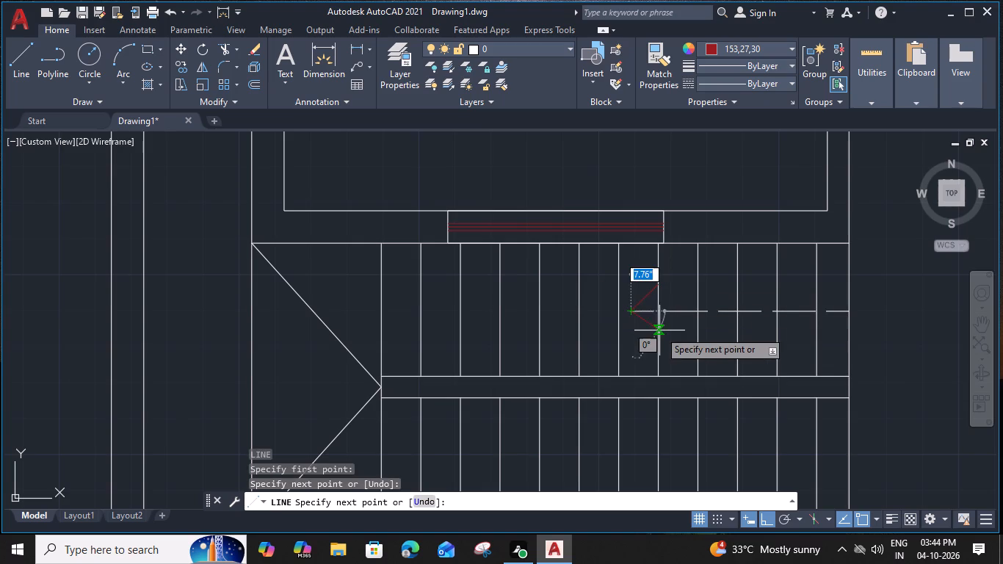
click(660, 334)
key(Escape)
click(651, 327)
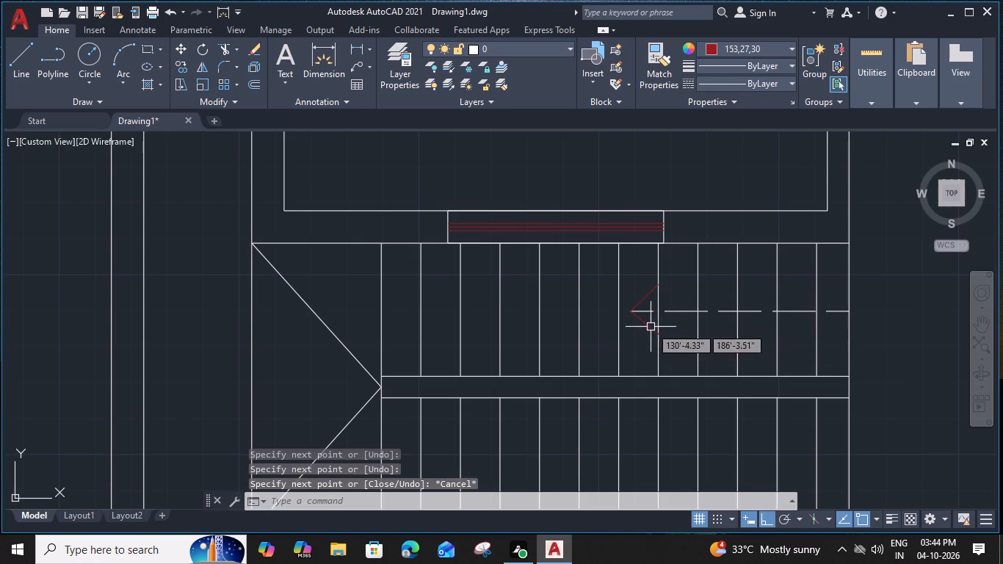
Change the colour of both slanted arrowhead lines on the upper stair flight to ByLayer.
click(786, 46)
click(768, 69)
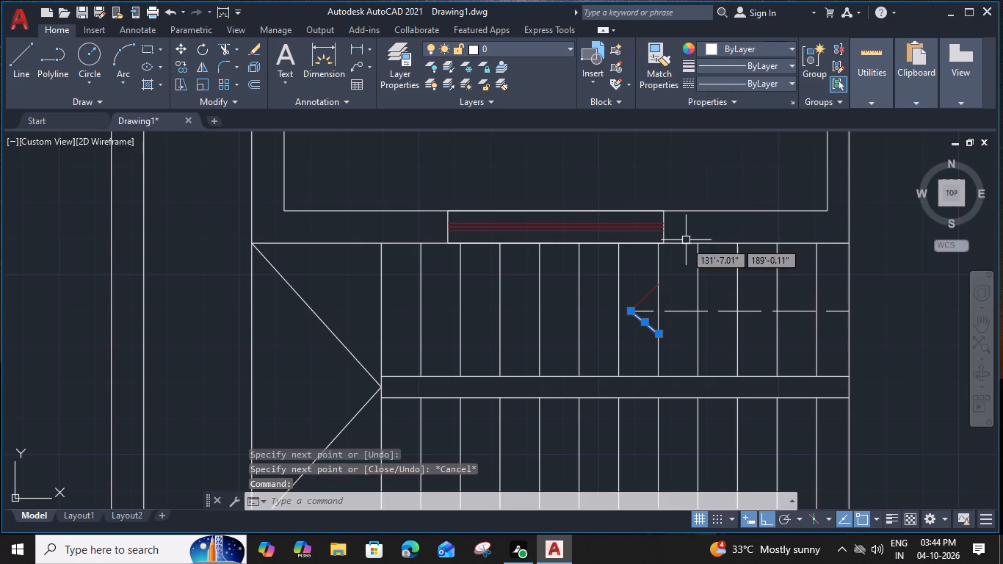
click(653, 292)
click(788, 51)
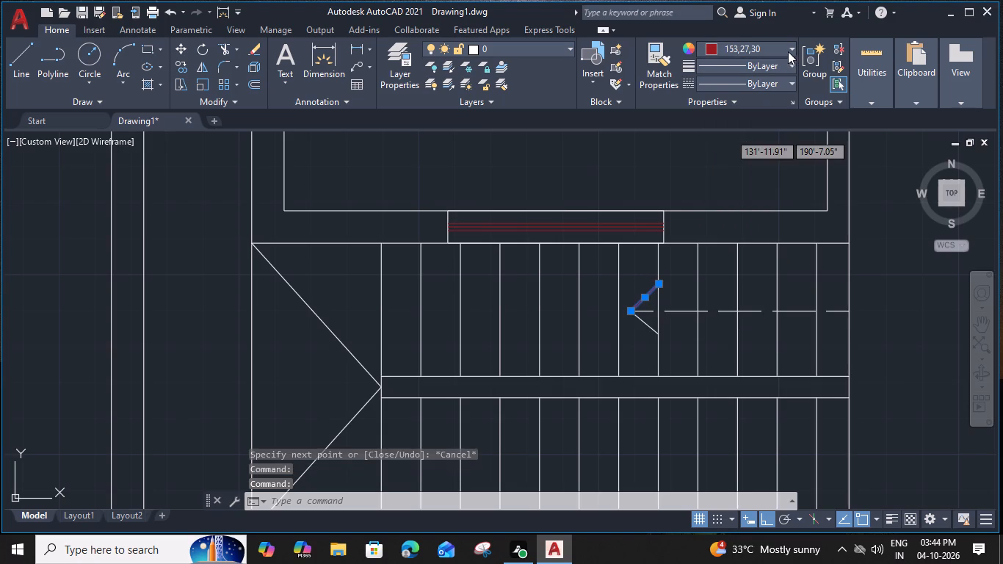
click(772, 62)
key(Escape)
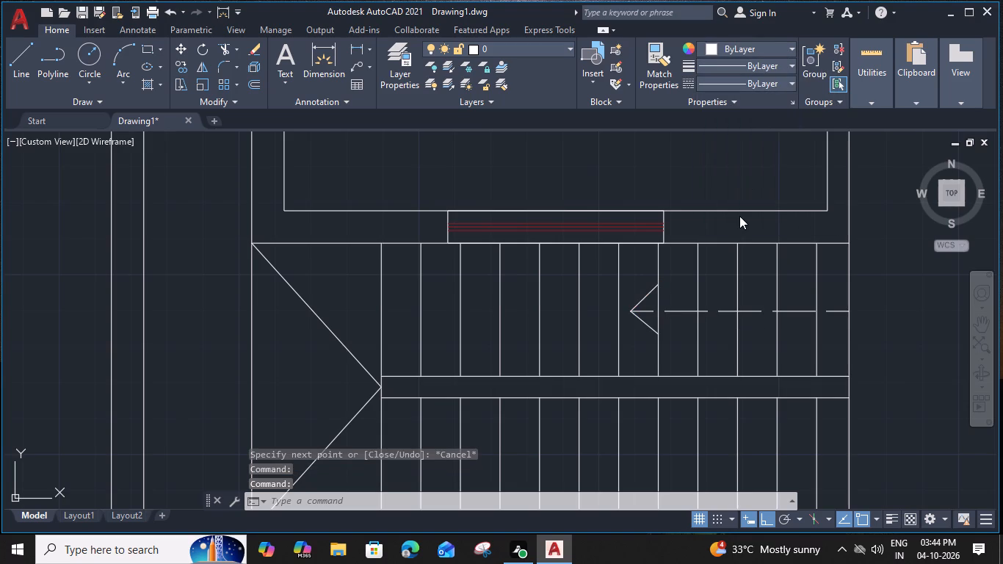
Stretch the tip ends of both arrowhead lines leftward so they meet at the adjacent stair riser line.
scroll(645, 302, up, 3)
middle_drag(668, 308, 587, 234)
key(Escape)
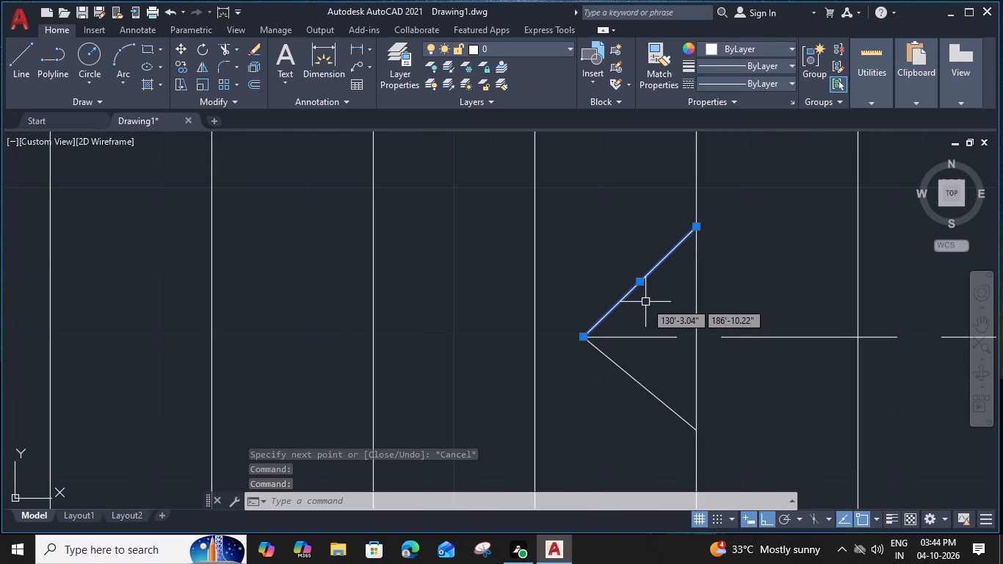
click(510, 241)
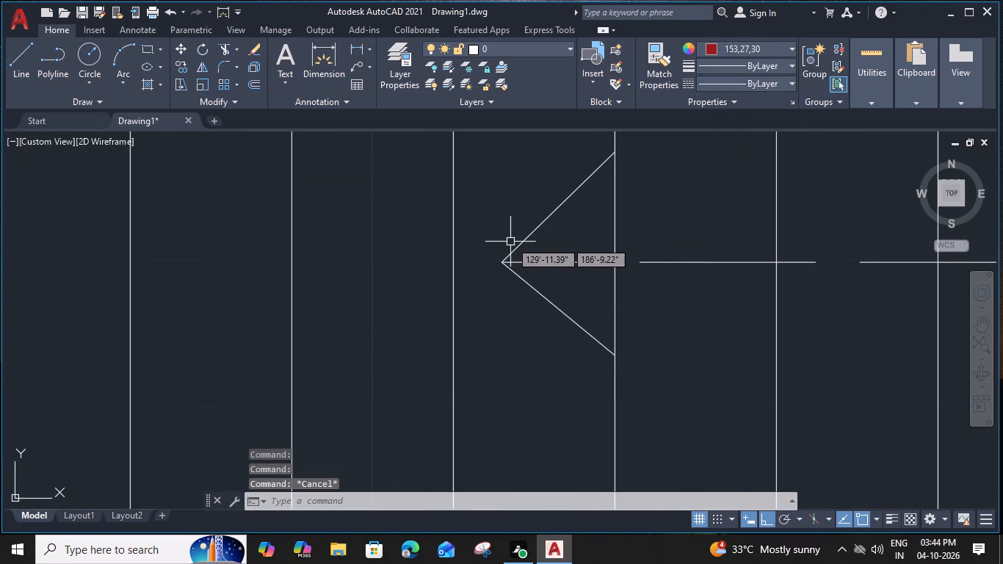
click(497, 283)
key(Escape)
click(518, 278)
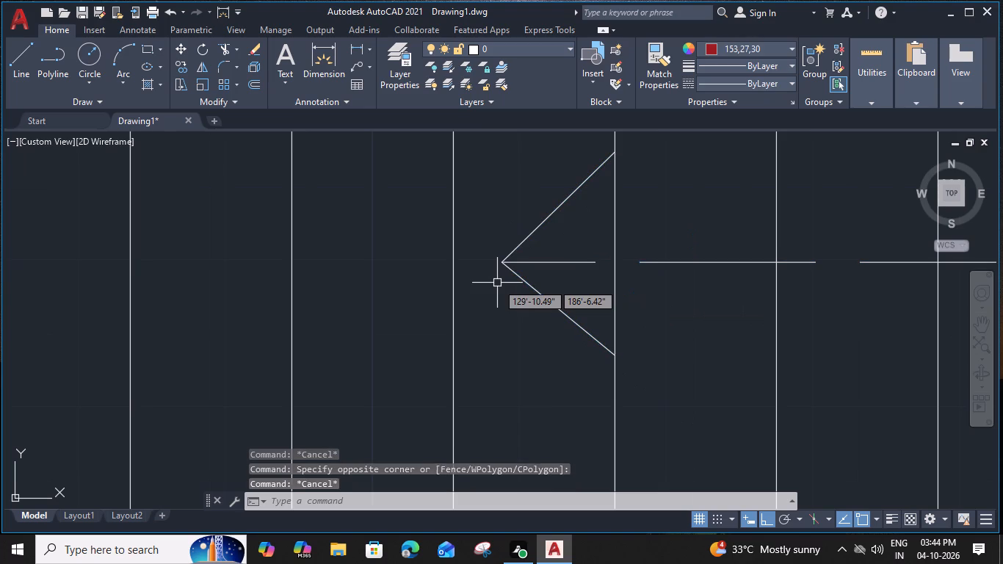
click(501, 264)
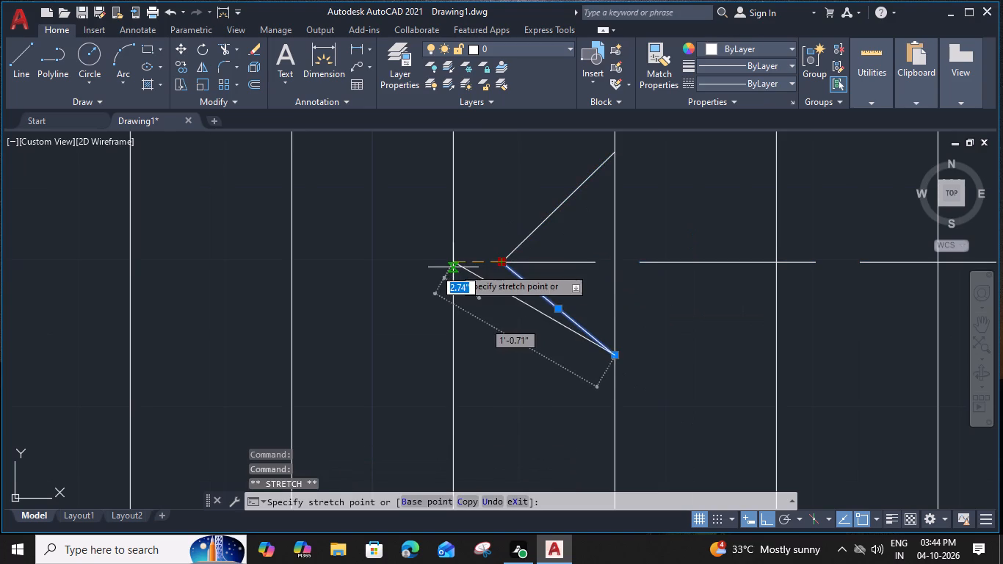
click(452, 267)
key(Escape)
click(532, 234)
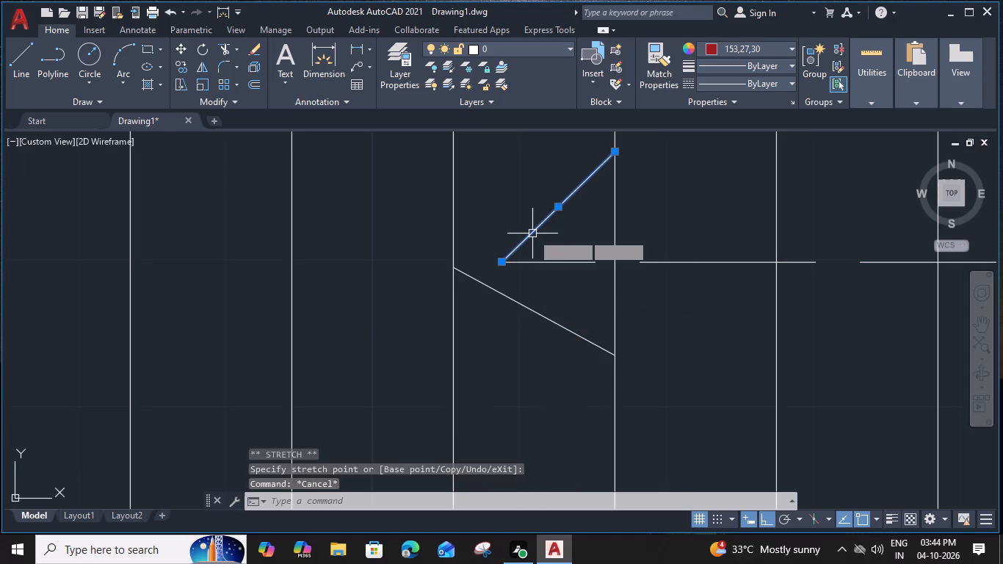
click(503, 261)
click(455, 270)
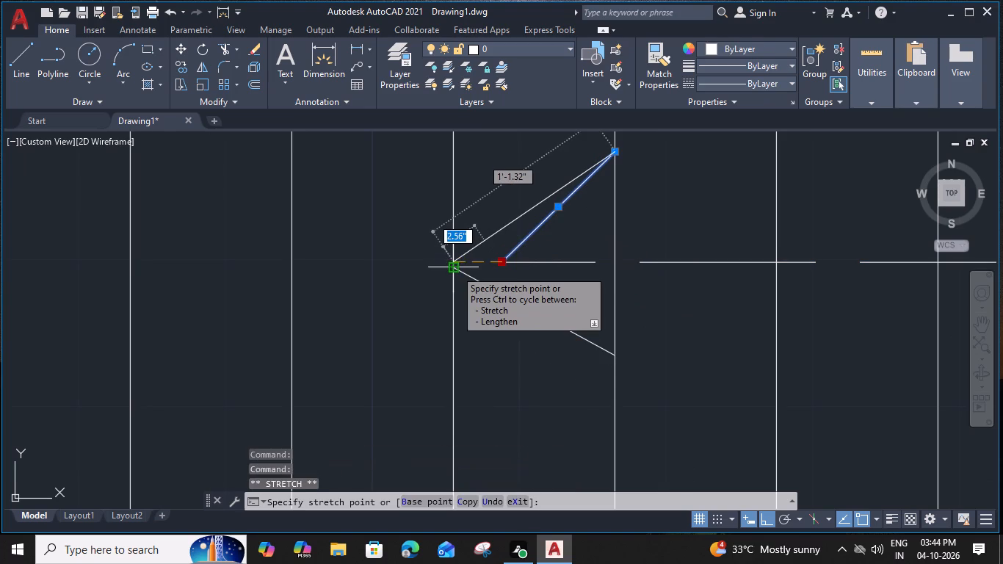
key(Escape)
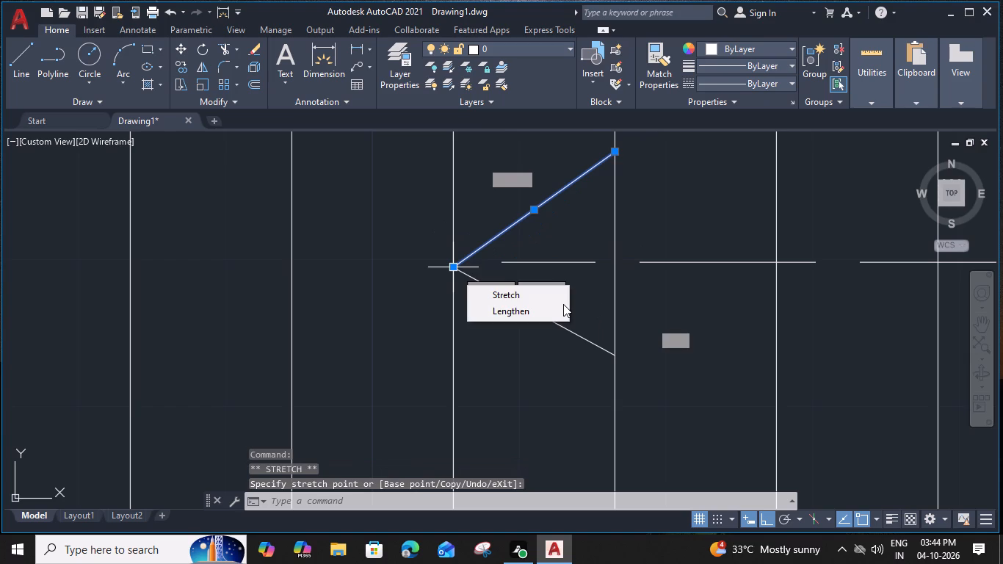
Draw a two-segment notched back for the arrowhead, from its lower corner to the dashed line and up to its upper corner.
key(l)
key(space)
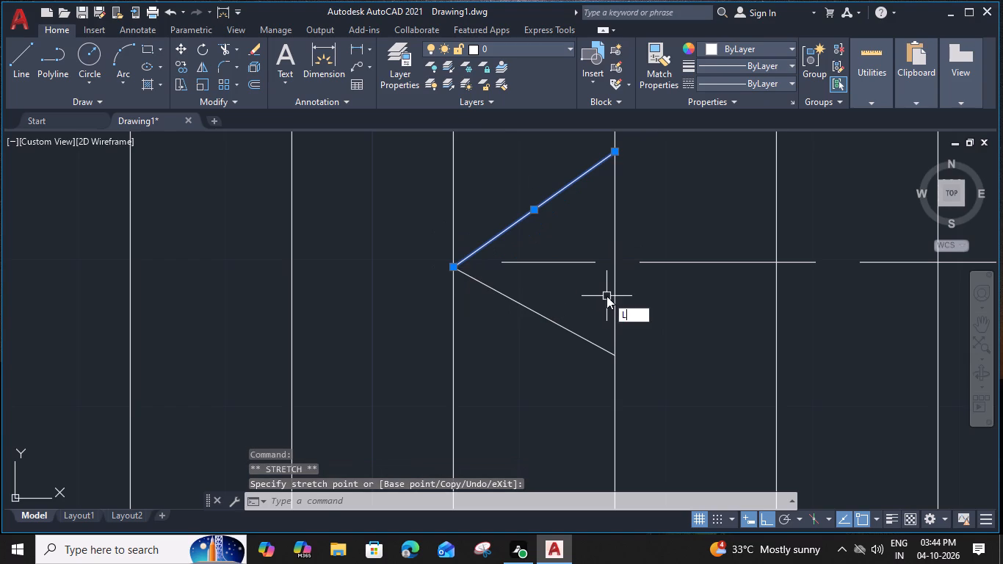
click(615, 355)
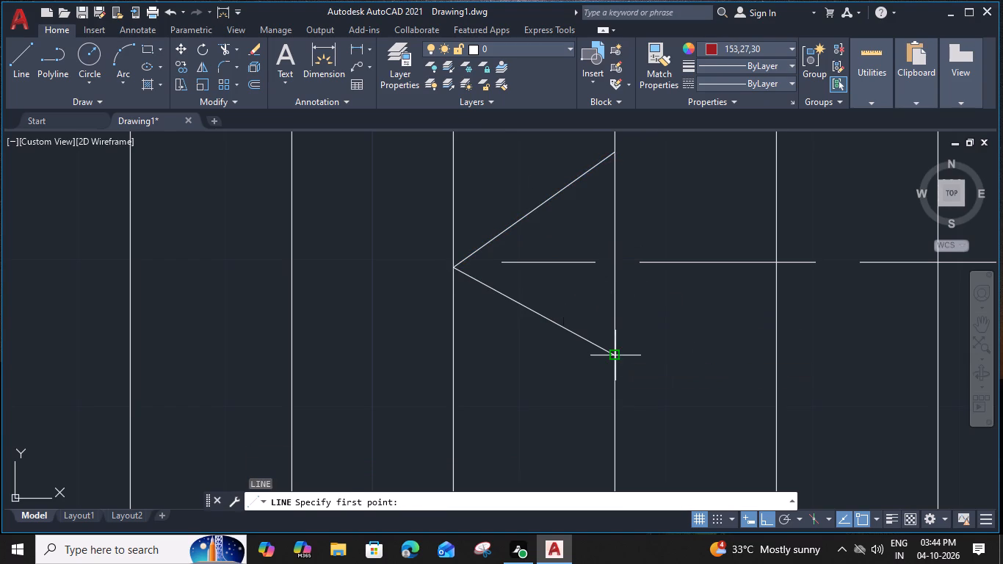
click(587, 264)
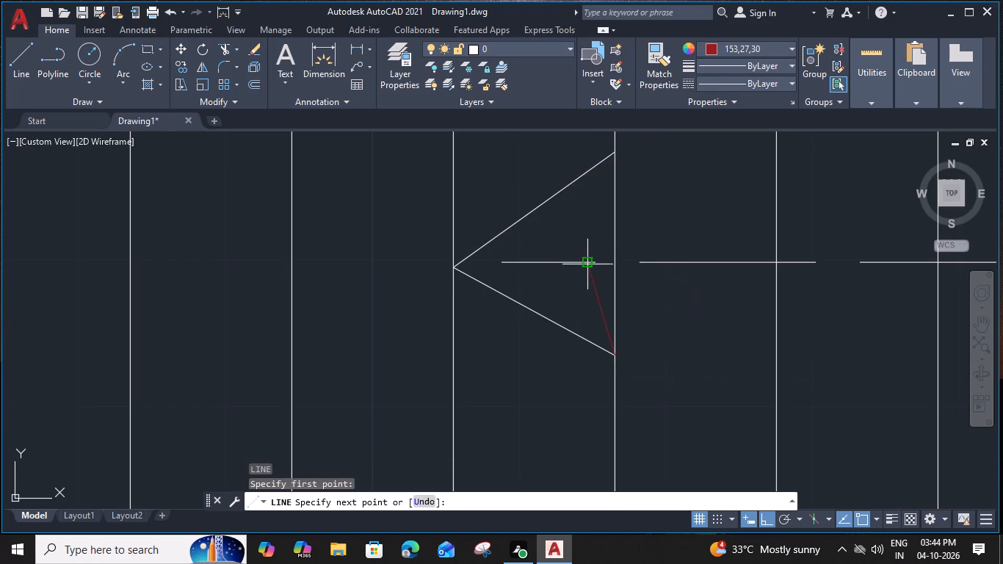
click(618, 150)
key(Escape)
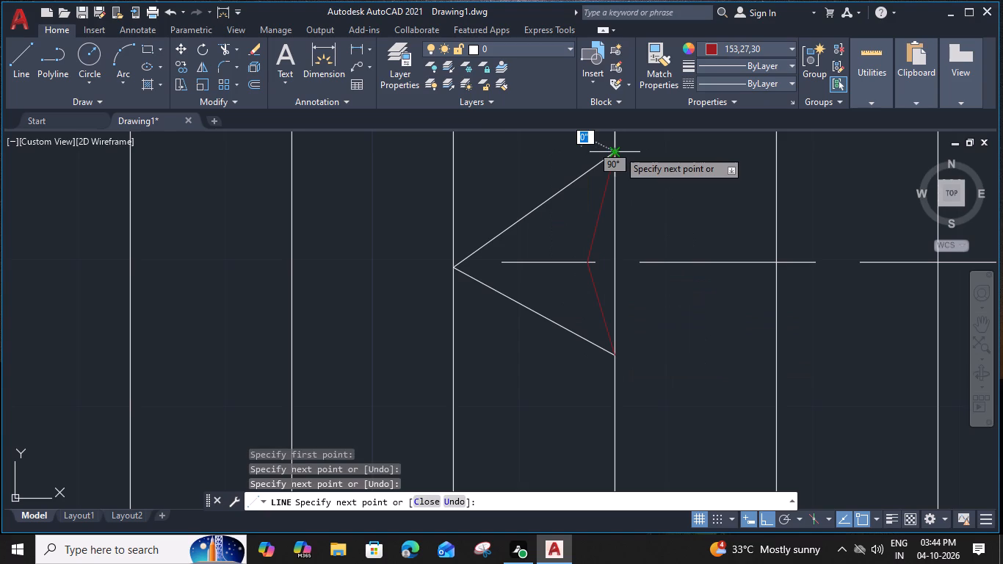
Select the two red line segments forming the arrowhead's notched back.
click(595, 297)
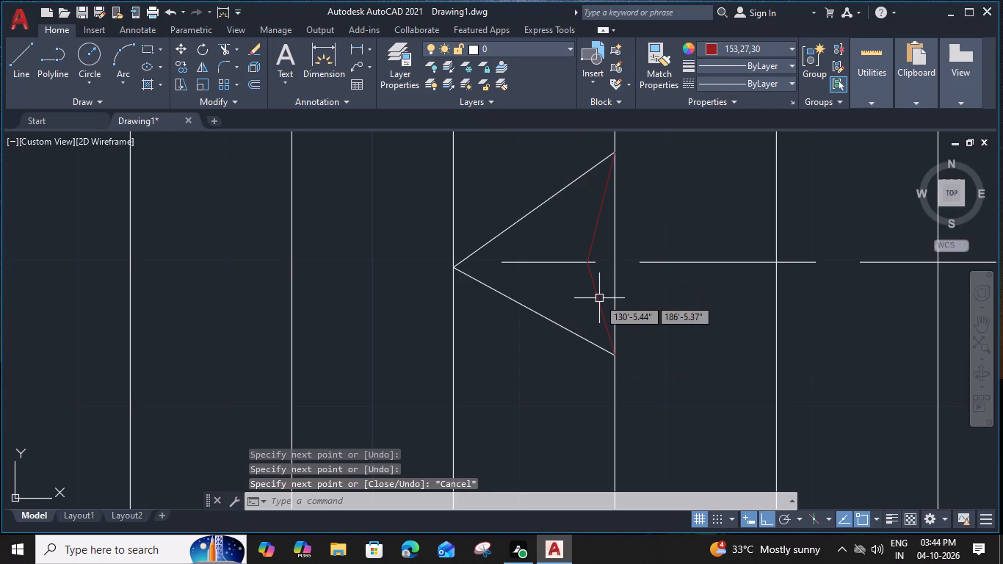
shift+click(597, 223)
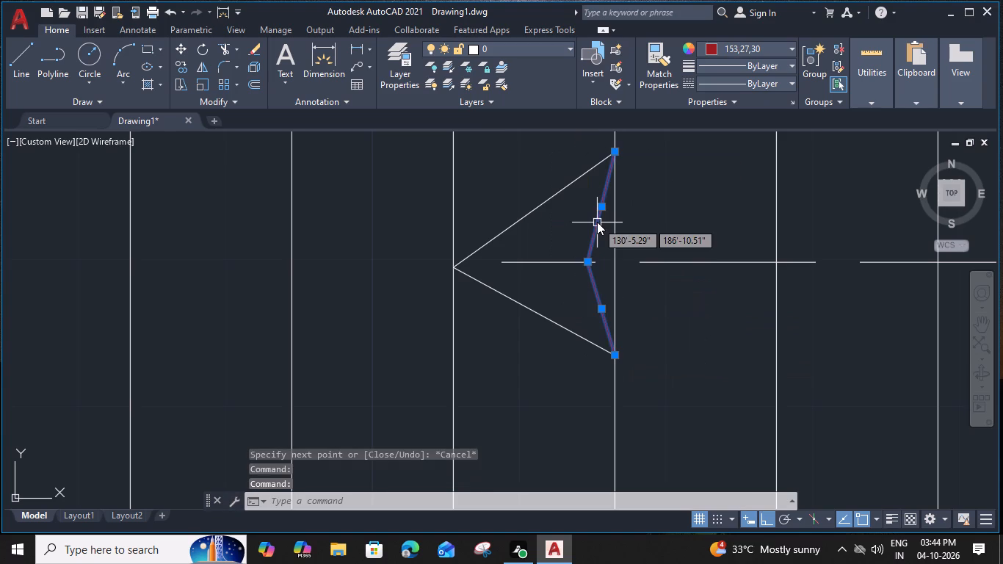
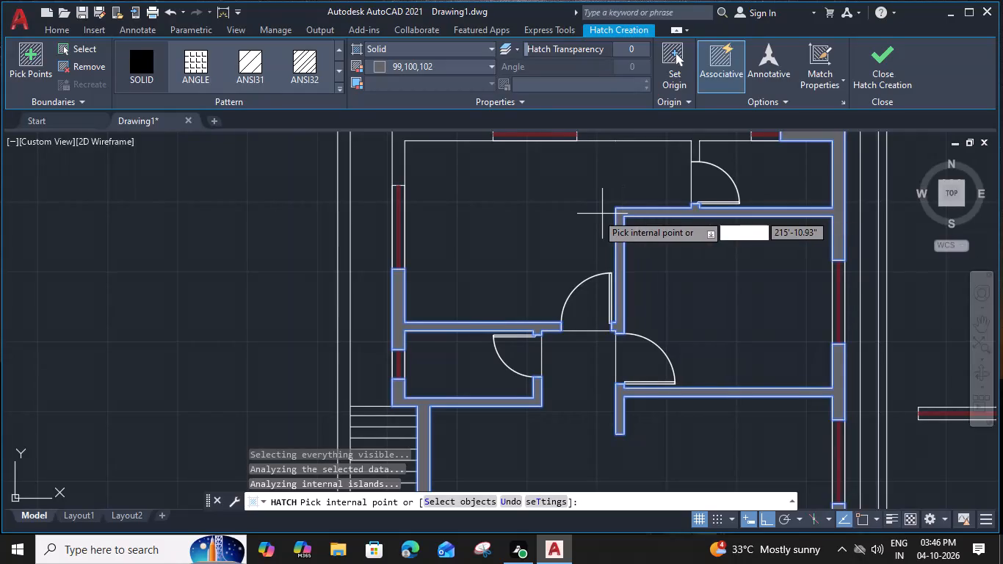
Add the top wall segment between the windows and the top-left corner segment to the solid 99,100,102 wall hatch and finish it.
middle_drag(563, 211, 562, 292)
click(639, 215)
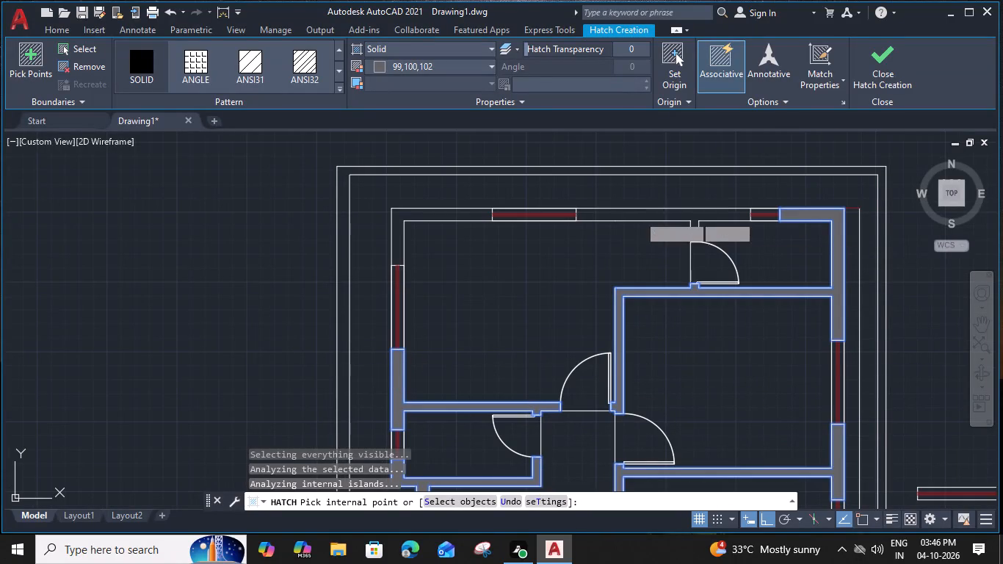
click(413, 214)
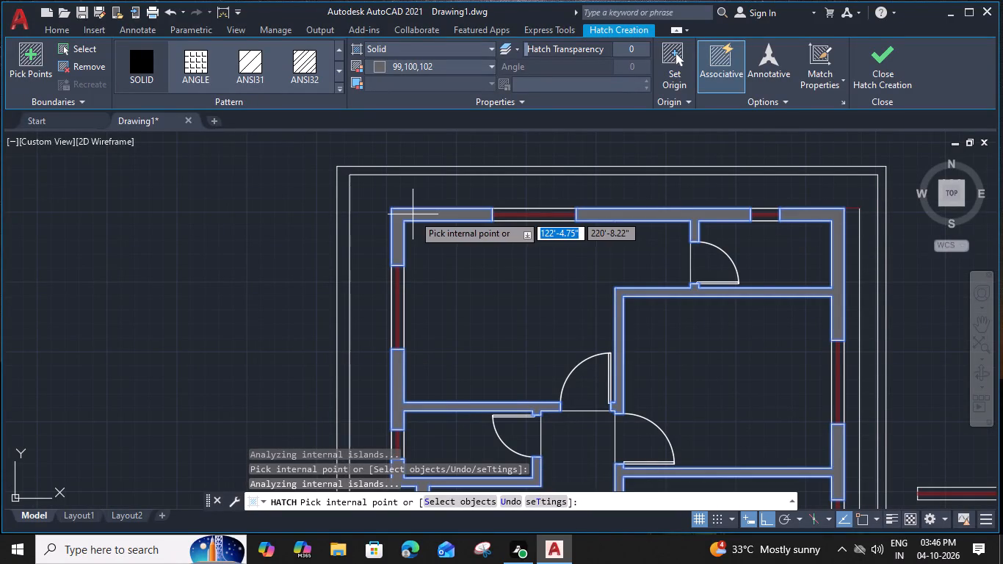
scroll(555, 264, down, 3)
middle_drag(562, 260, 564, 244)
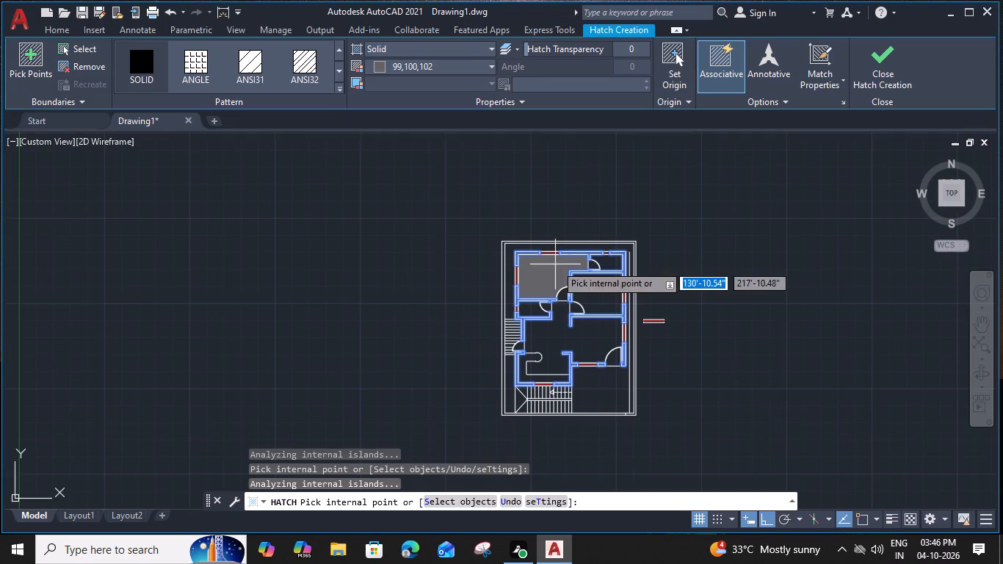
middle_drag(564, 244, 563, 230)
click(879, 67)
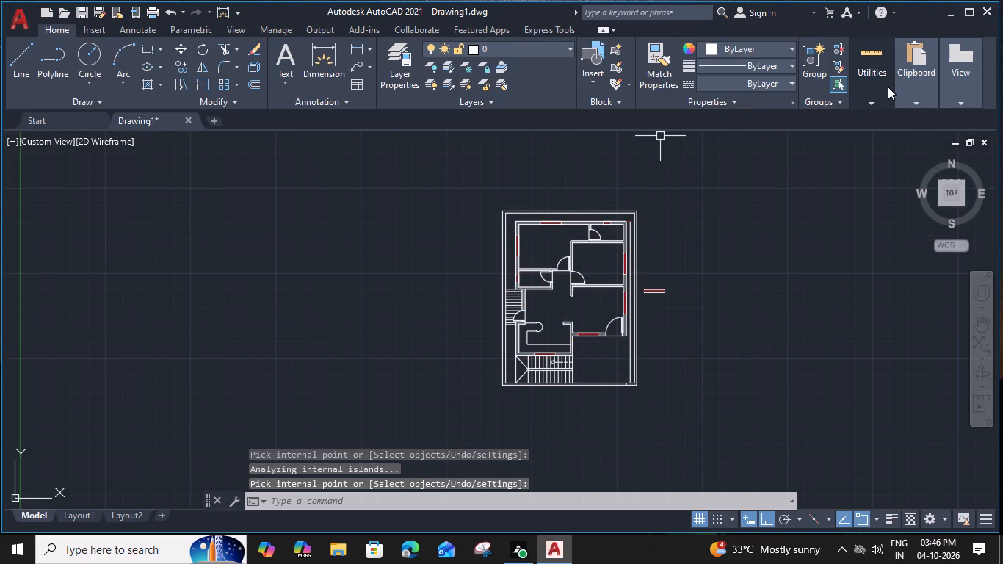
Hatch the open strip around the house inside the boundary wall with the CROSS pattern in colour 19,103,52.
middle_drag(681, 242, 637, 251)
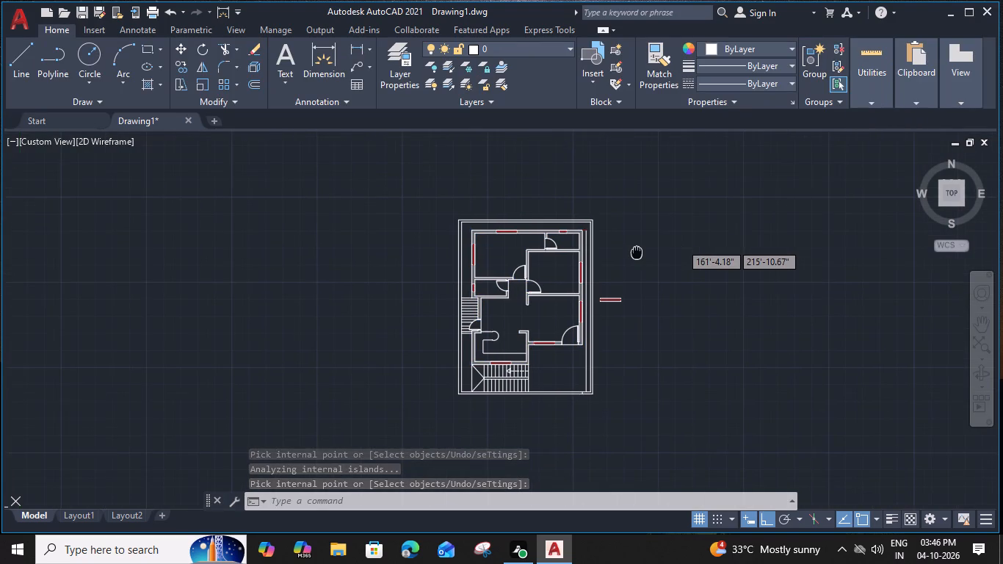
middle_drag(637, 251, 637, 251)
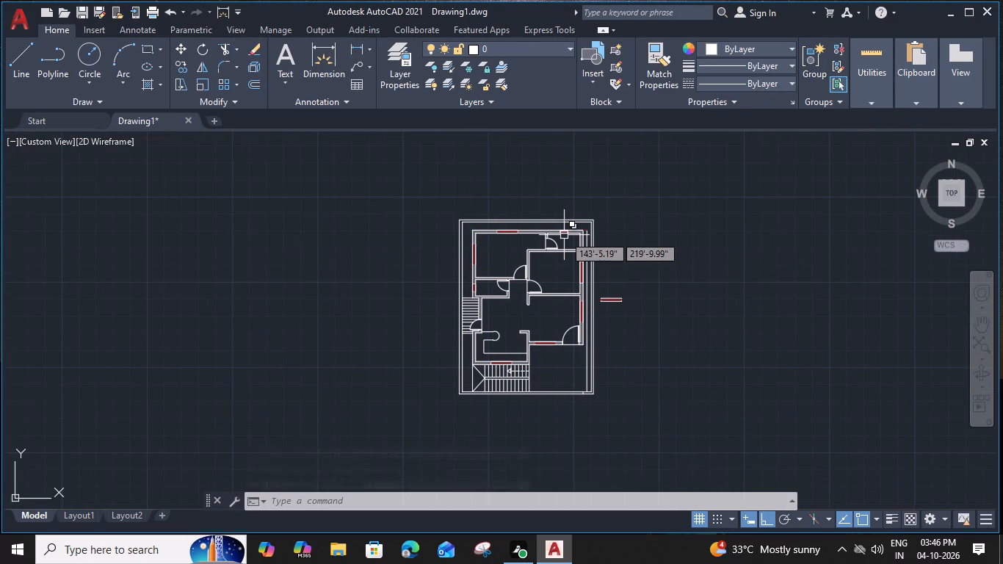
scroll(564, 235, up, 2)
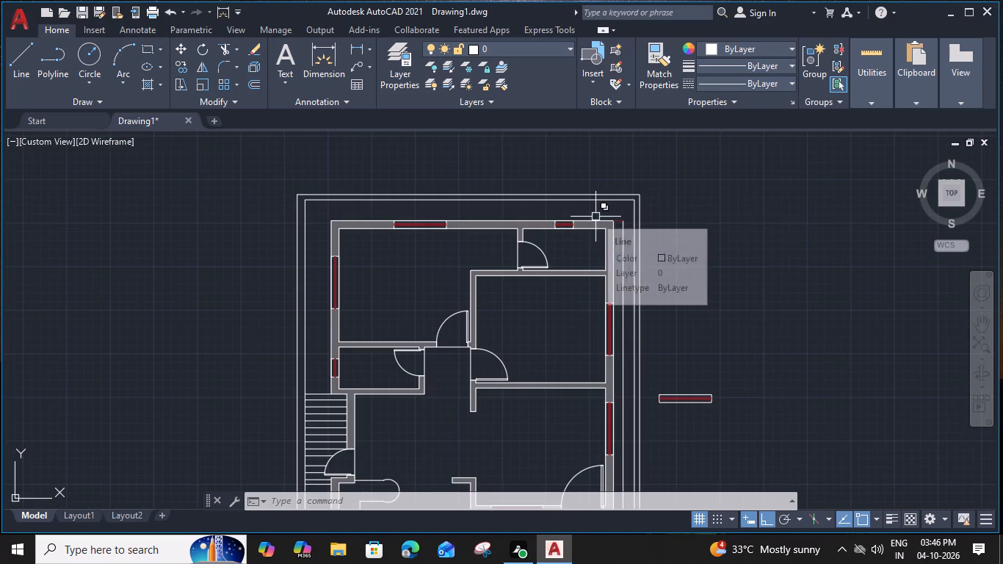
text(H)
key(space)
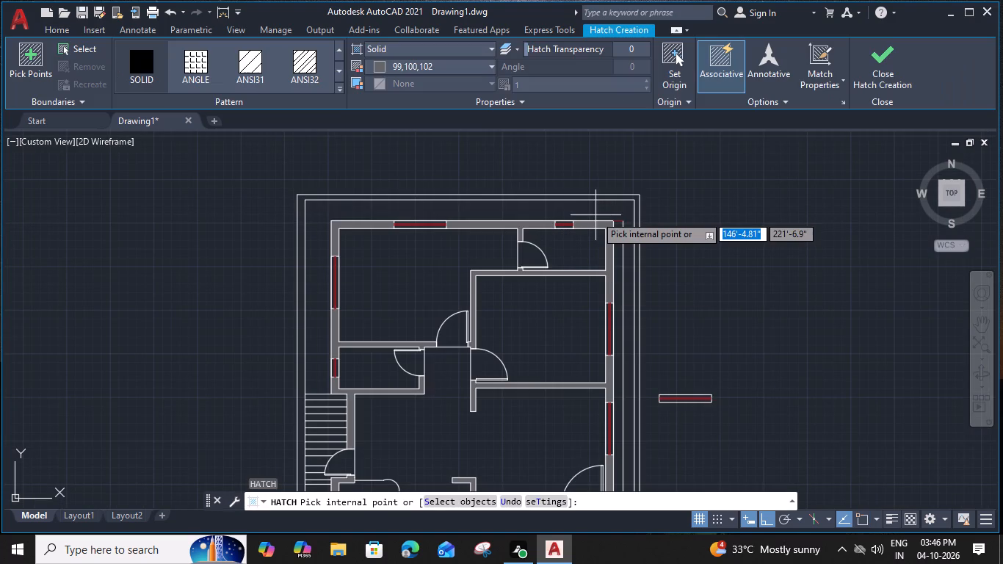
click(452, 49)
click(435, 96)
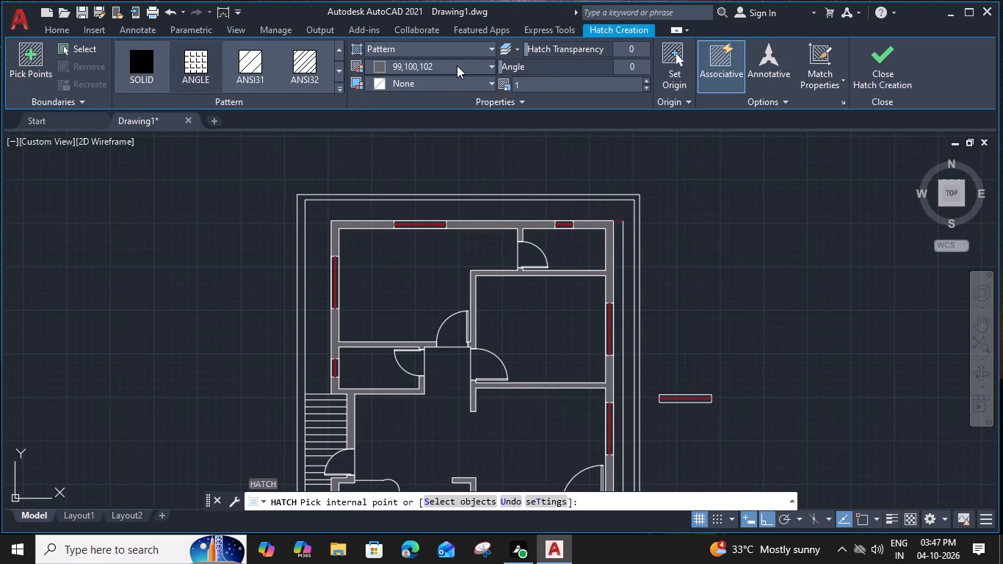
click(458, 65)
click(477, 146)
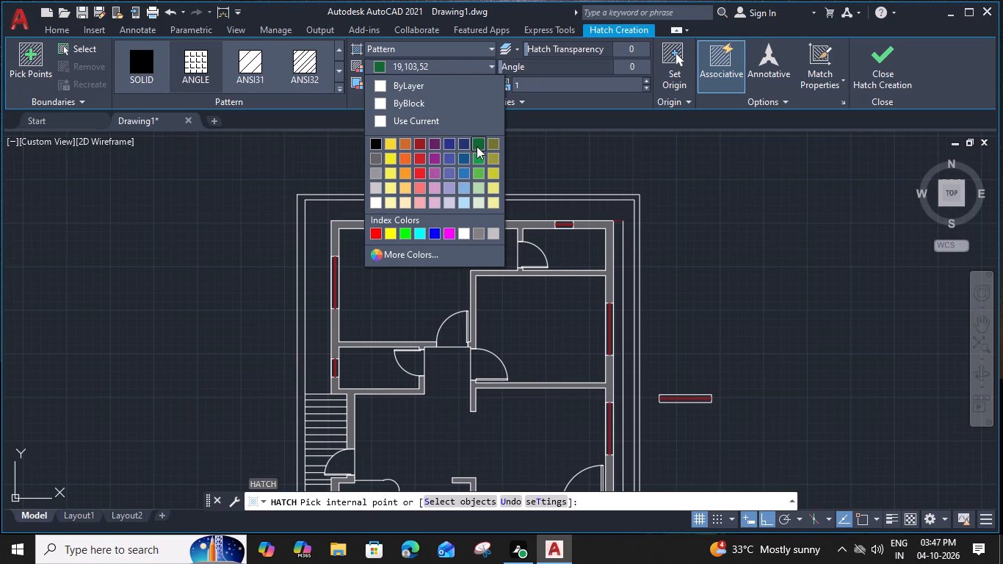
click(341, 89)
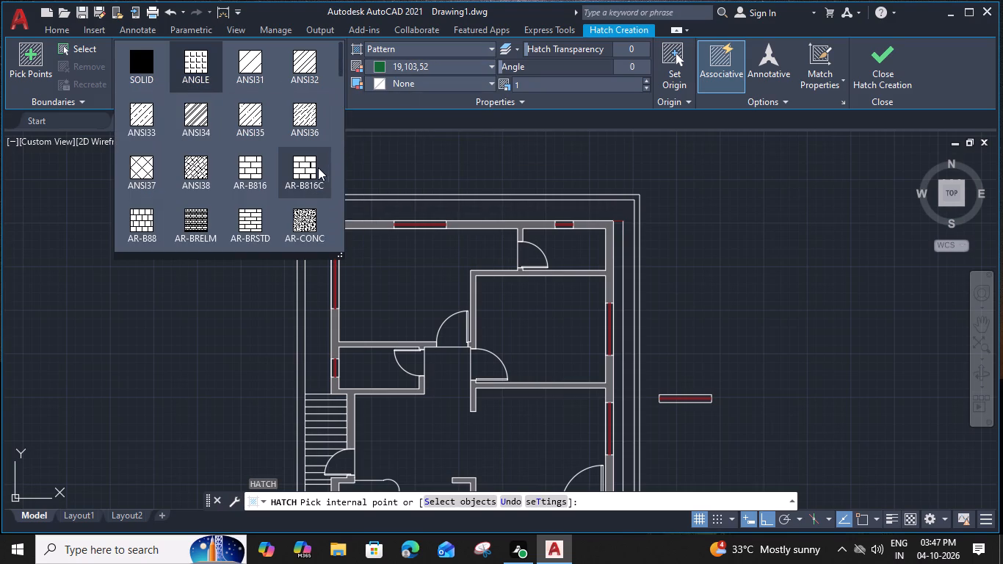
scroll(268, 184, down, 2)
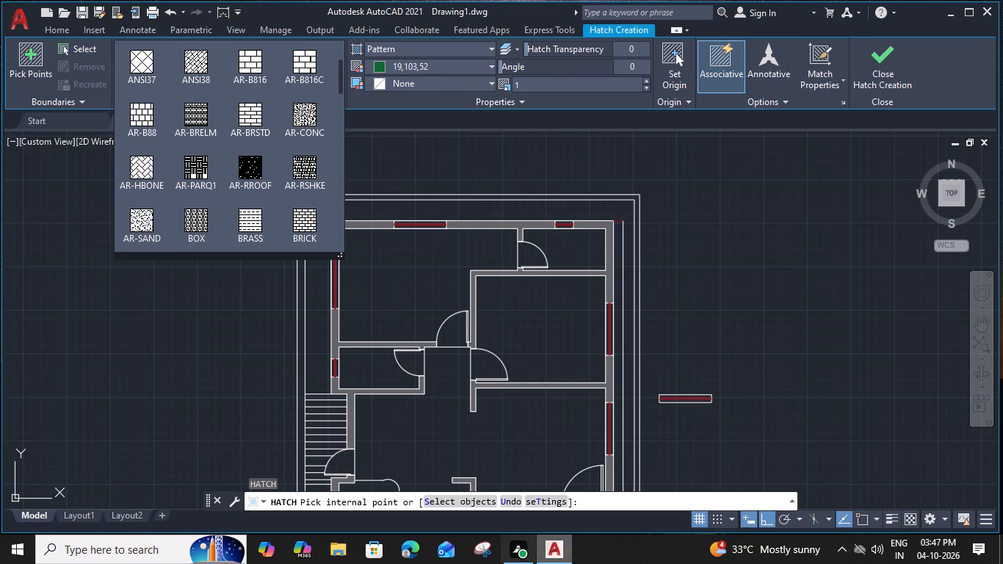
scroll(319, 209, down, 1)
click(317, 209)
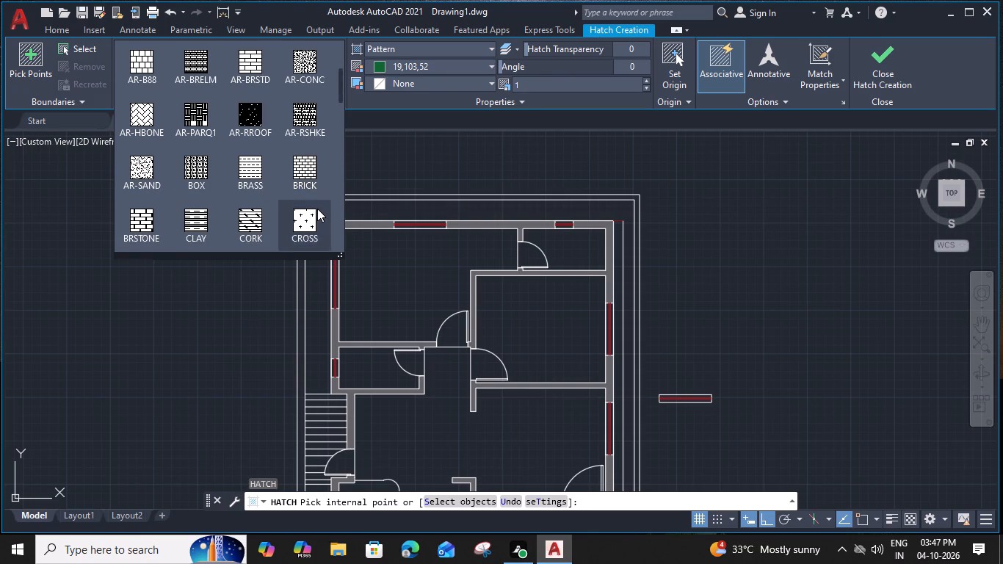
click(317, 278)
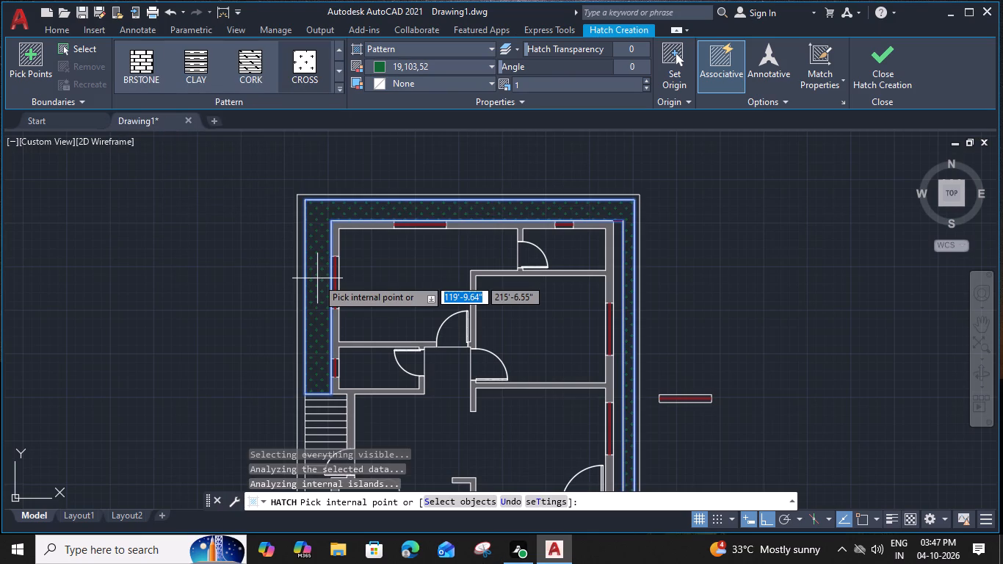
Add the strip below the small side steps to the same green CROSS hatch and finish it.
scroll(468, 275, down, 1)
middle_drag(475, 264, 482, 240)
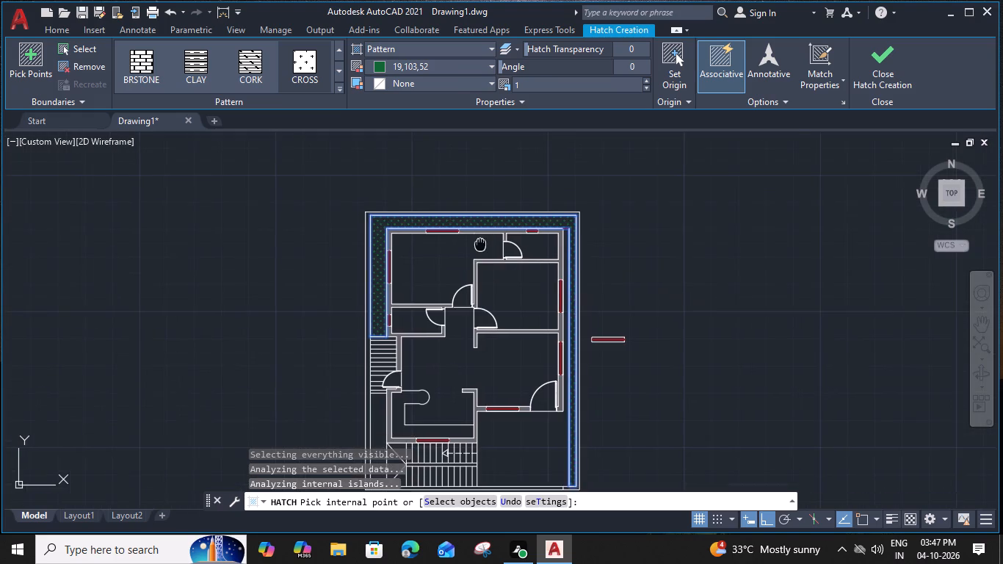
middle_drag(482, 240, 496, 173)
click(394, 360)
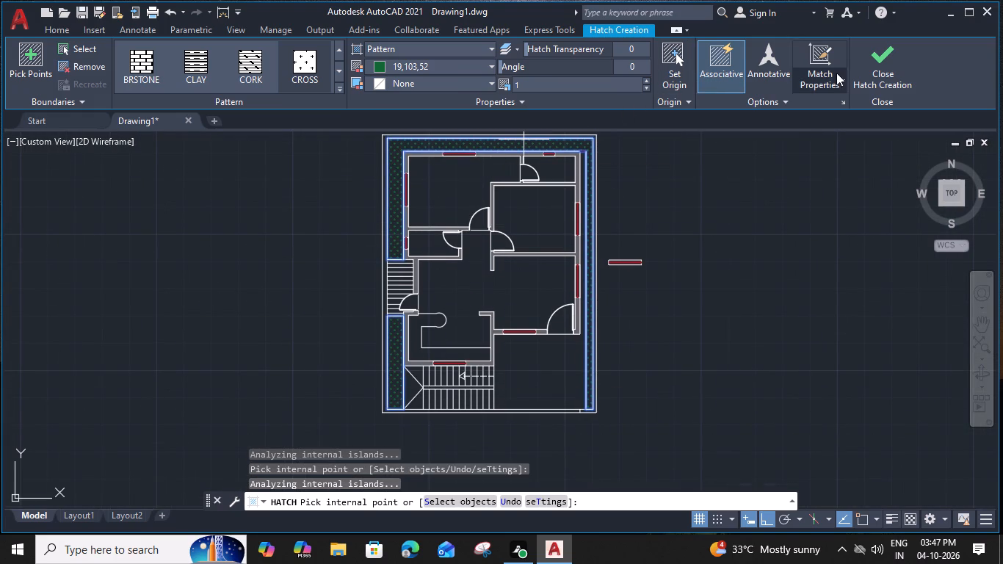
click(871, 67)
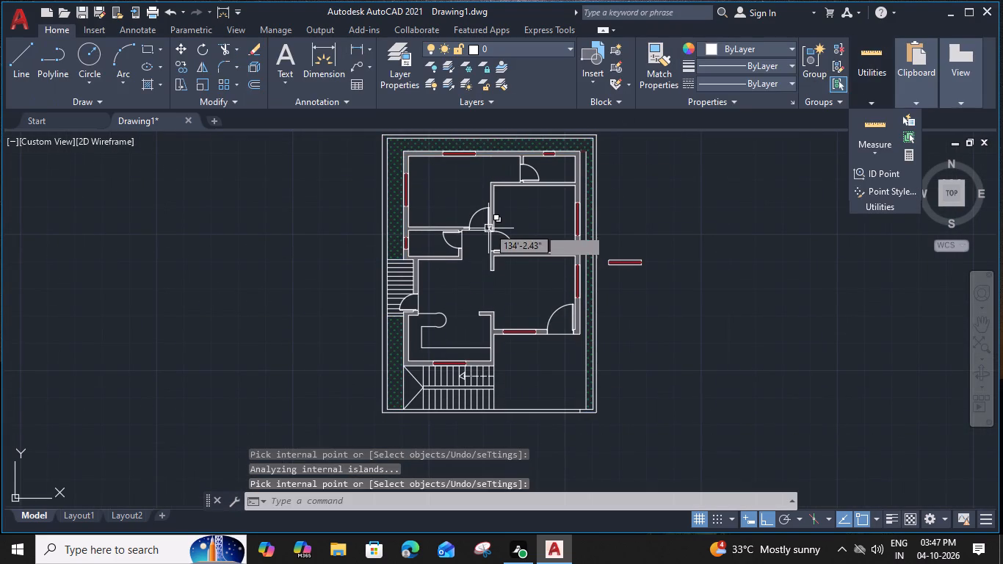
Insert the Bed - Queen block from DesignCenter's Home - Space Planner blocks just below the floor plan and close DesignCenter.
key(ctrl+2)
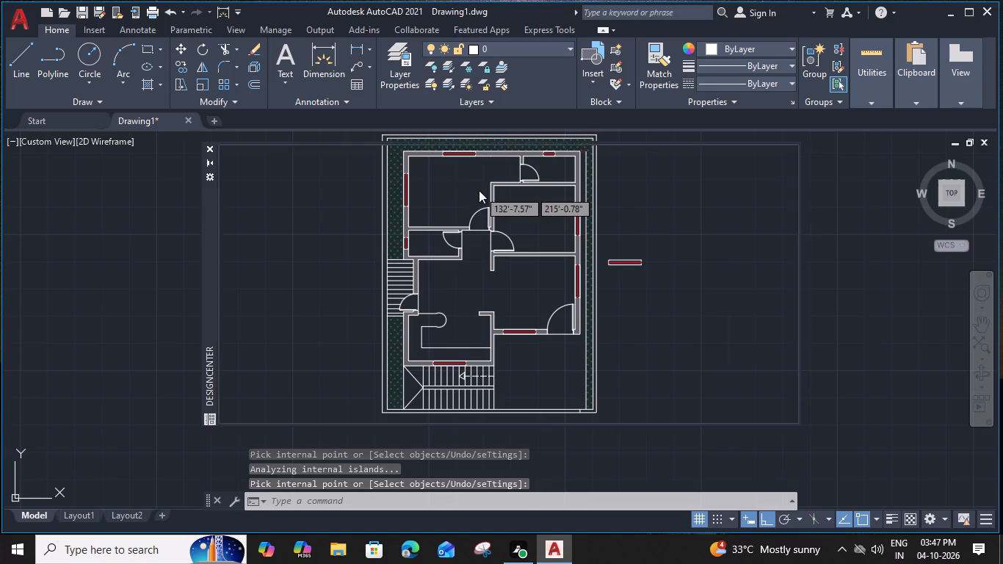
click(402, 187)
drag(402, 187, 479, 195)
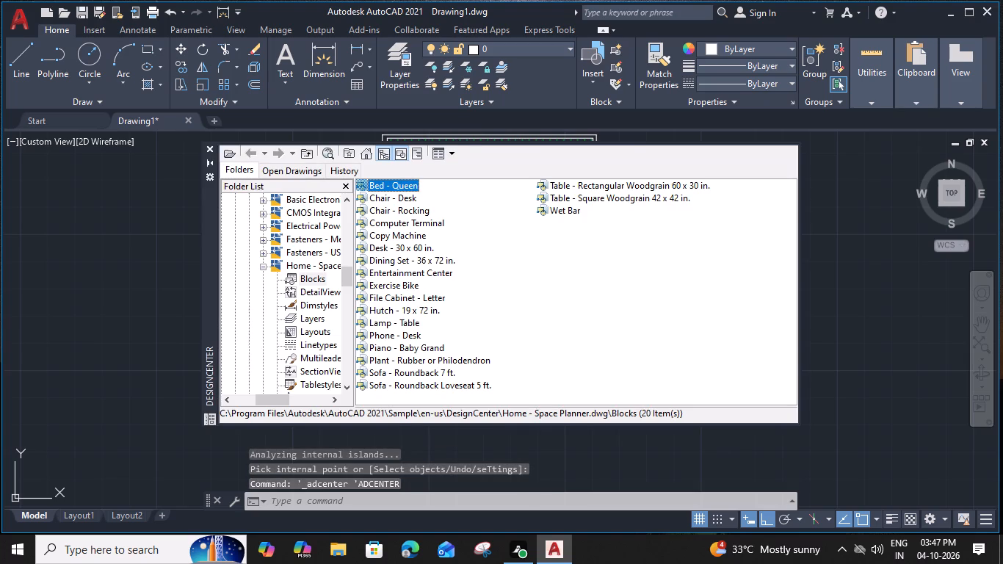
drag(479, 195, 520, 440)
click(214, 150)
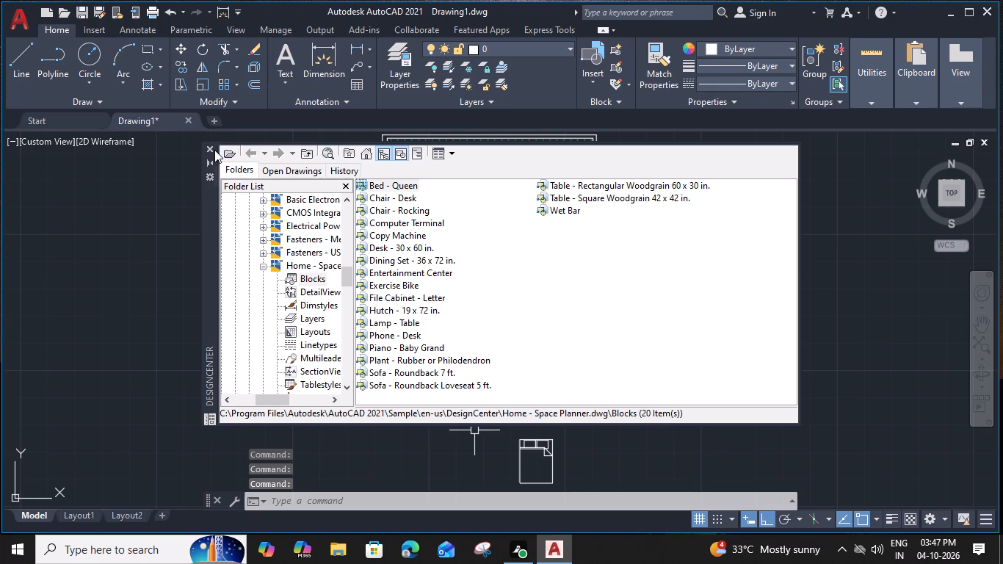
Copy the queen bed from its headboard midpoint into the right-hand bedroom, with the headboard just below the upper wall.
click(552, 435)
click(526, 450)
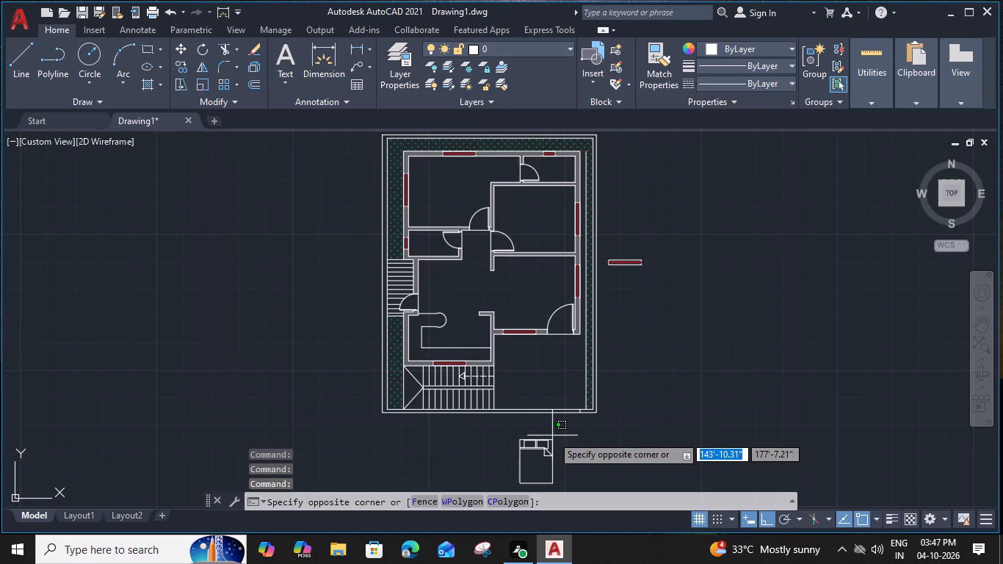
text(CO)
key(space)
scroll(525, 441, up, 3)
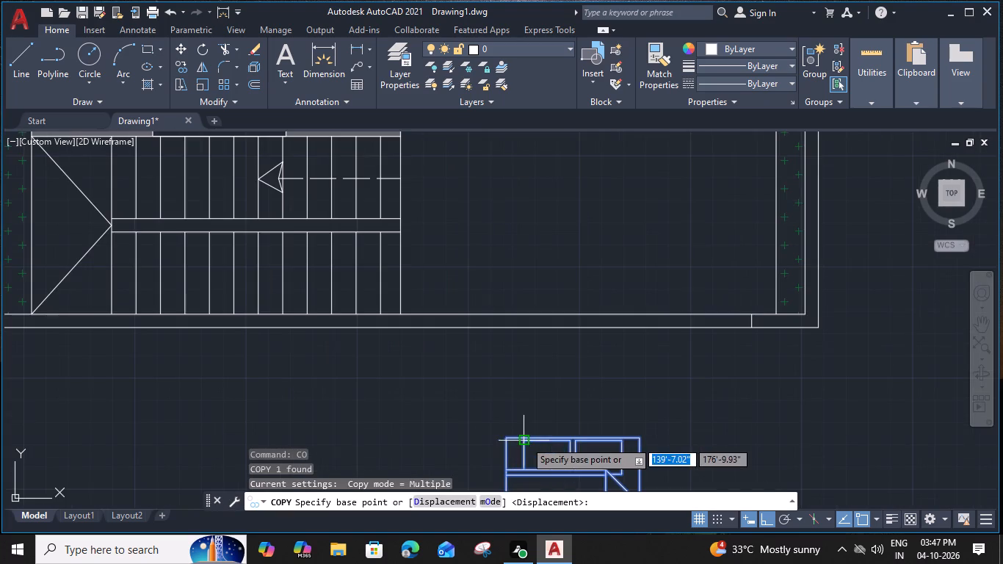
click(570, 437)
scroll(408, 299, down, 3)
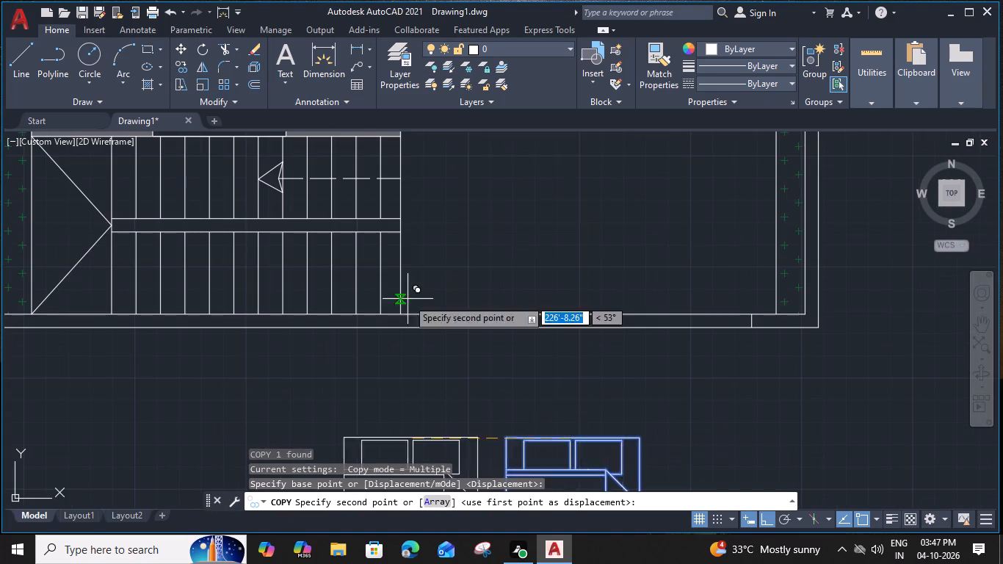
middle_drag(391, 252, 466, 434)
scroll(431, 235, up, 2)
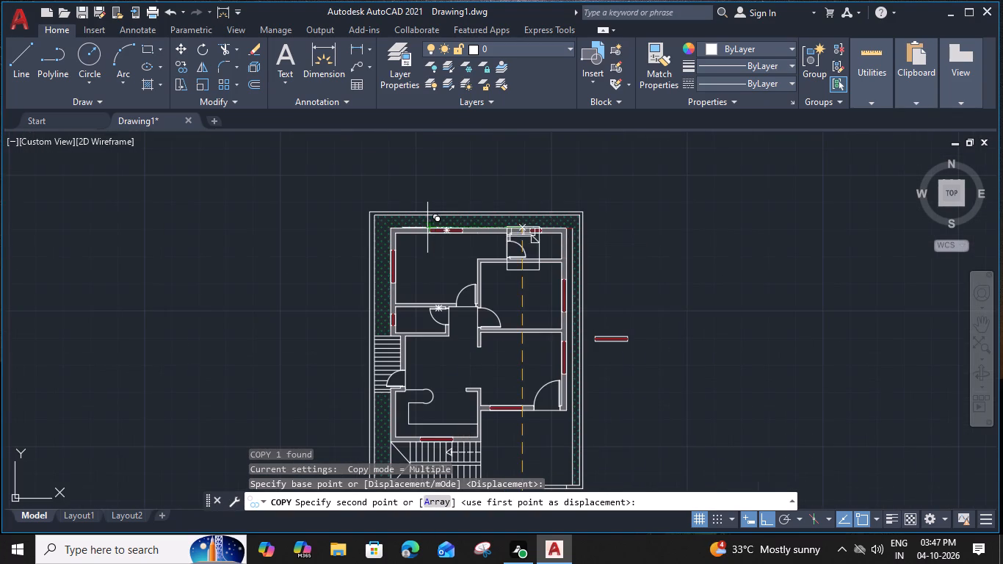
scroll(430, 234, up, 1)
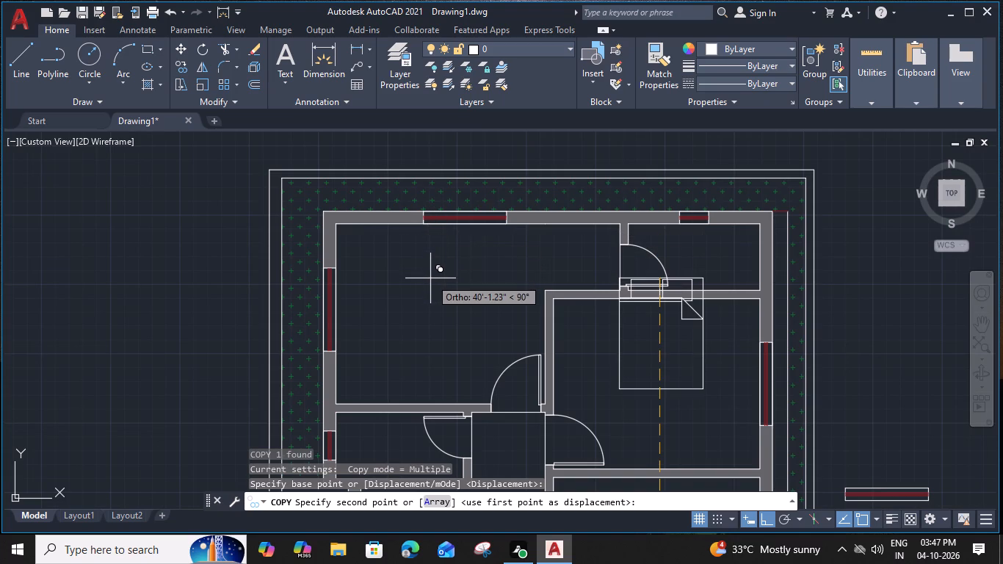
click(663, 312)
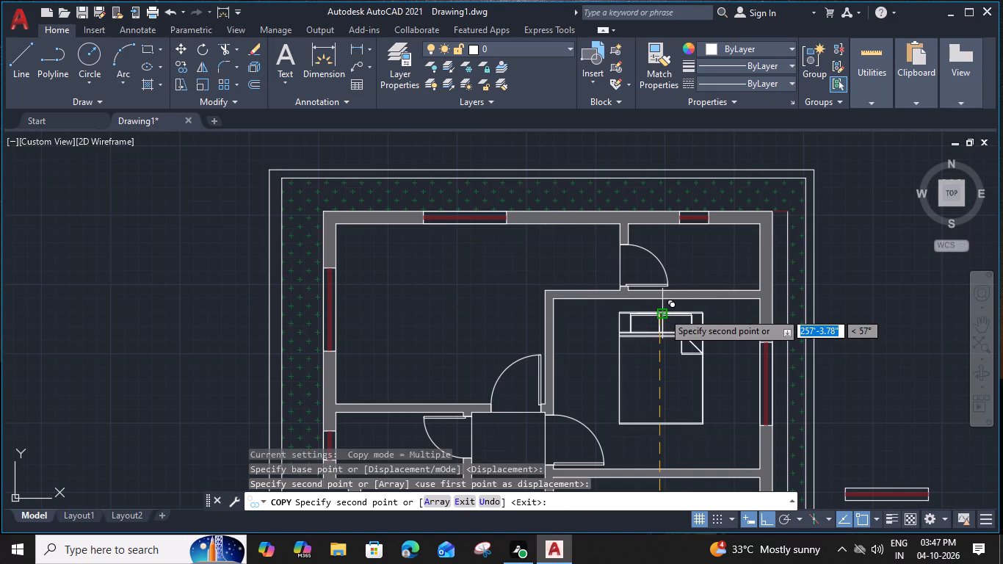
key(Escape)
Copy the queen bed horizontally and vertically aligned off the right bedroom into the top-left bedroom.
middle_drag(473, 316, 477, 316)
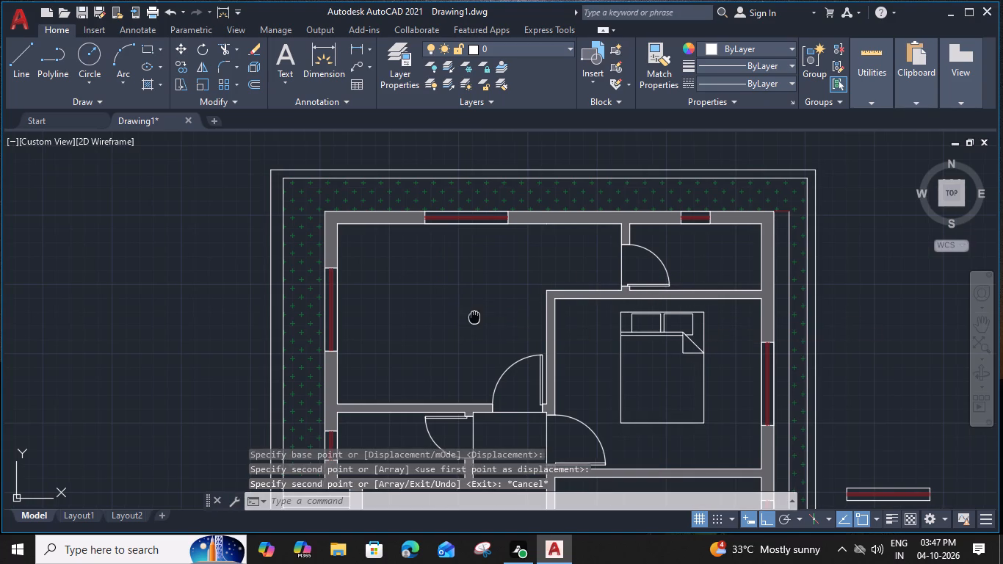
middle_drag(477, 316, 514, 305)
click(701, 309)
text(CO)
key(space)
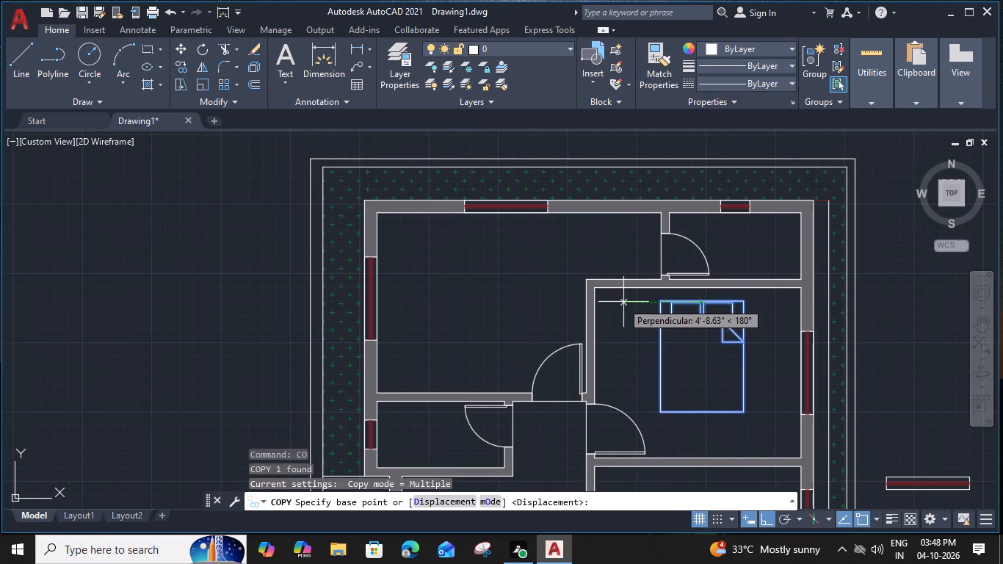
click(797, 300)
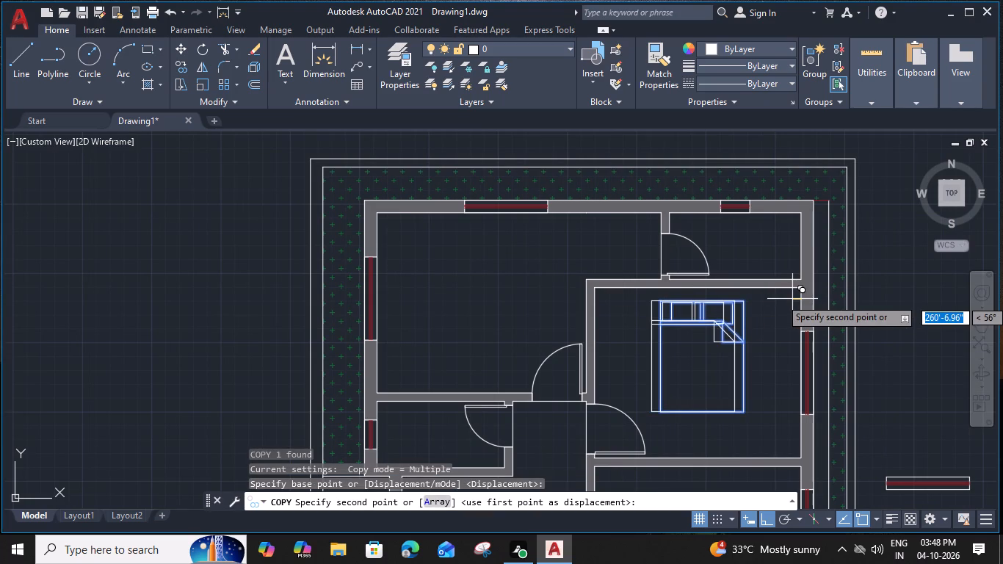
click(582, 280)
key(Escape)
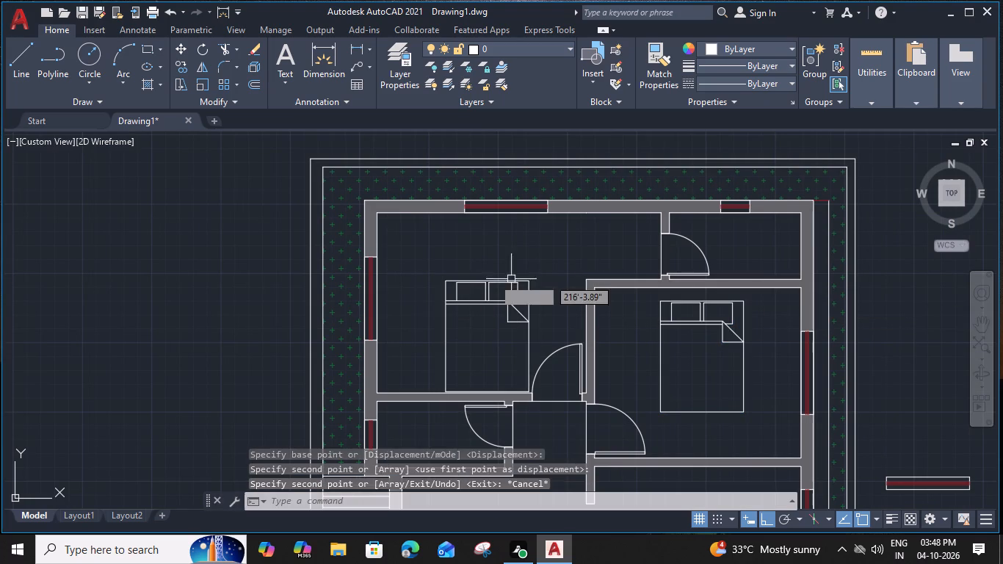
Move the top-left bedroom's bed straight up, clear of the room's lower wall.
click(490, 278)
text(M)
key(space)
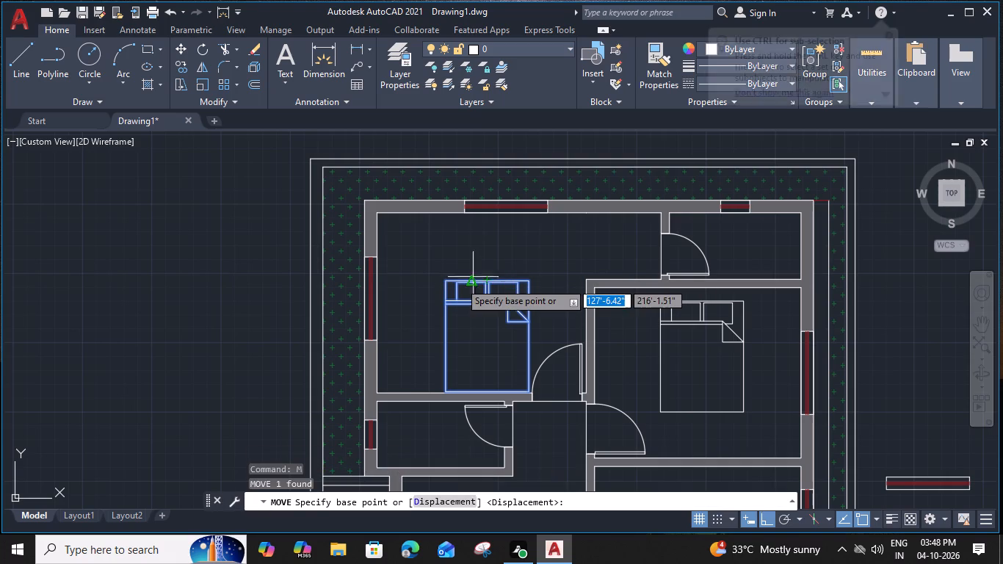
click(449, 280)
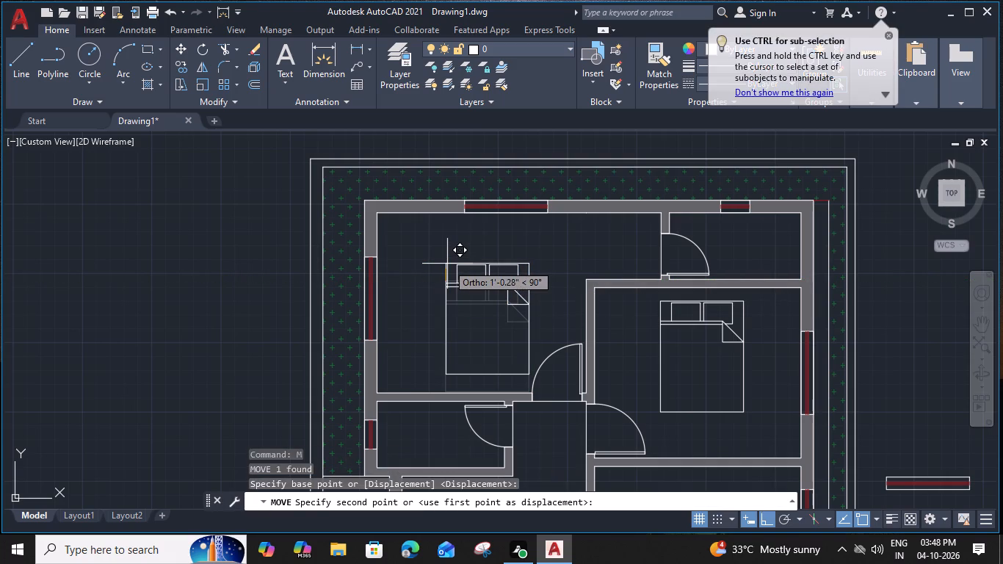
click(447, 258)
Move the top-left bedroom's bed about 2' left, towards the window in the outer wall.
click(446, 261)
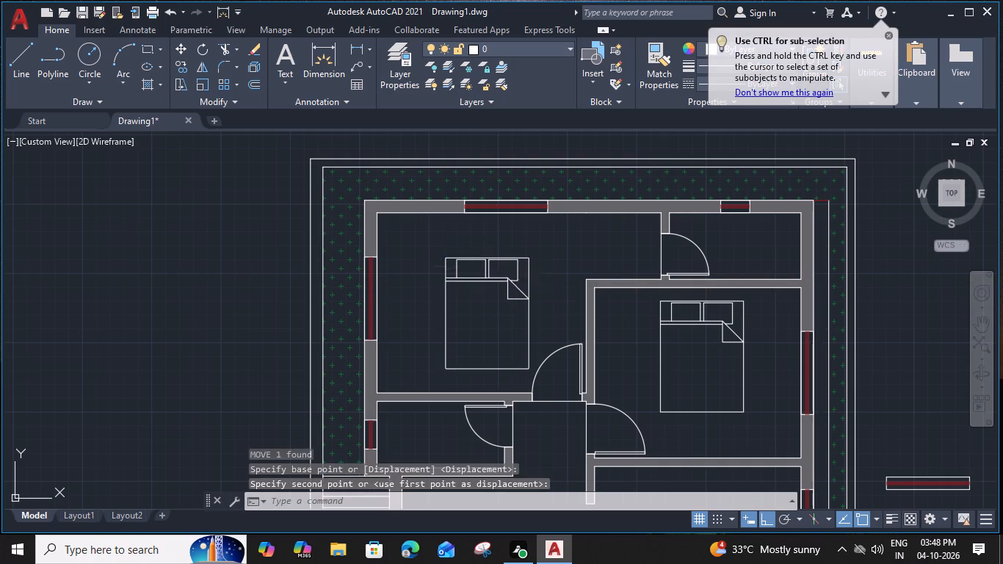
text(M)
key(space)
click(446, 261)
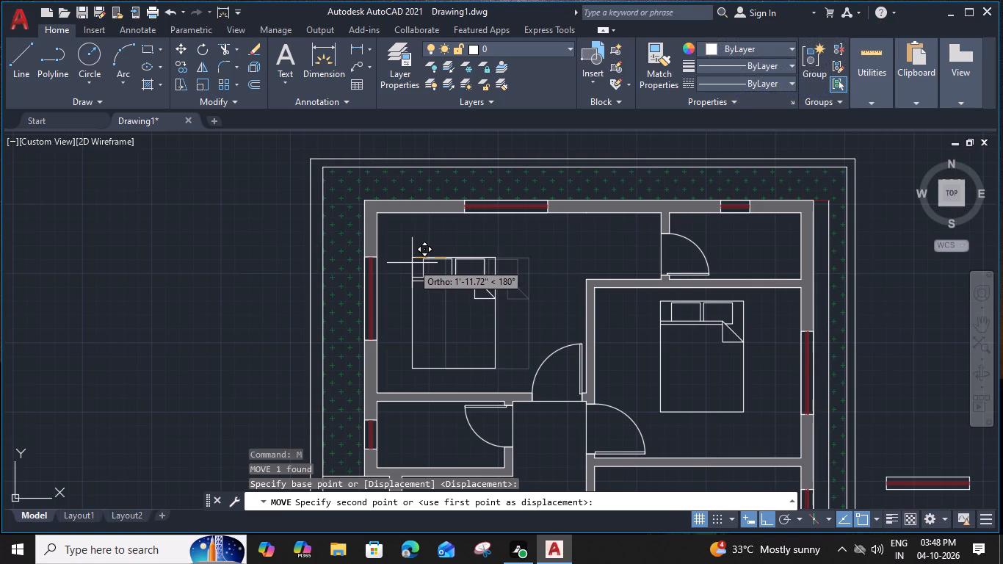
click(413, 264)
middle_drag(425, 250, 424, 250)
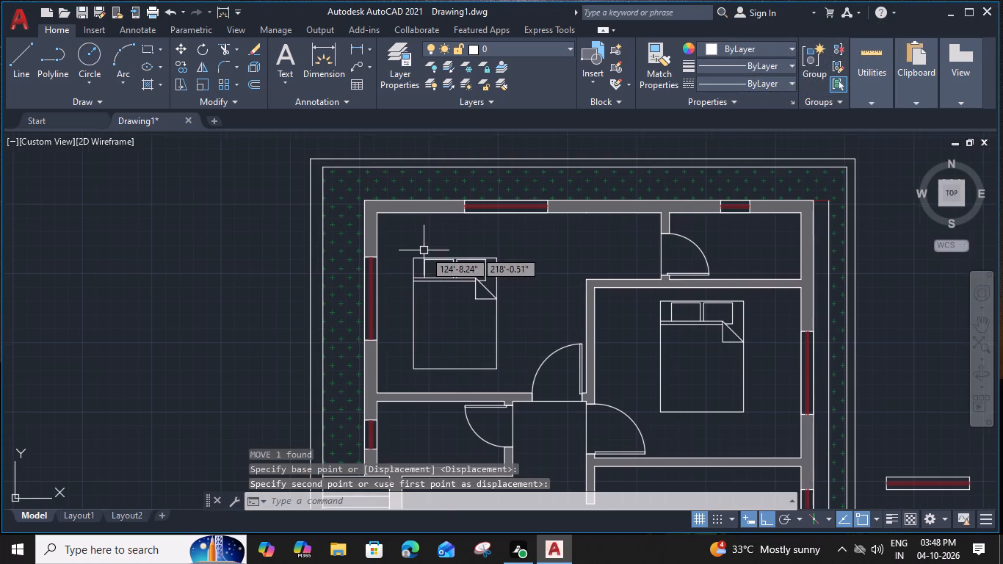
Offset the inner line of the top-left bedroom's upper wall 2' down into the room.
middle_drag(424, 250, 469, 264)
scroll(467, 236, up, 2)
click(624, 212)
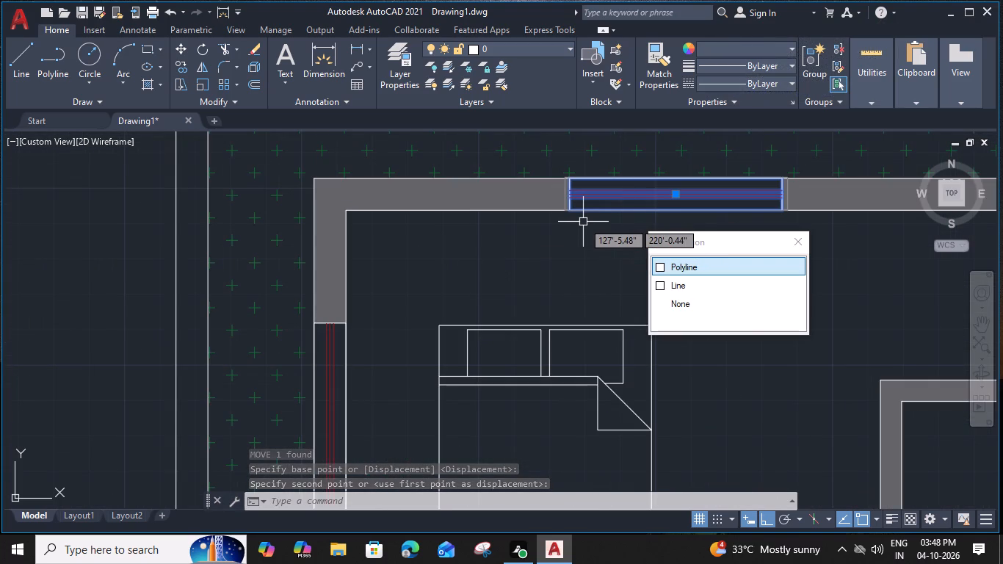
click(674, 282)
text(O 2)
key(apostrophe)
key(Return)
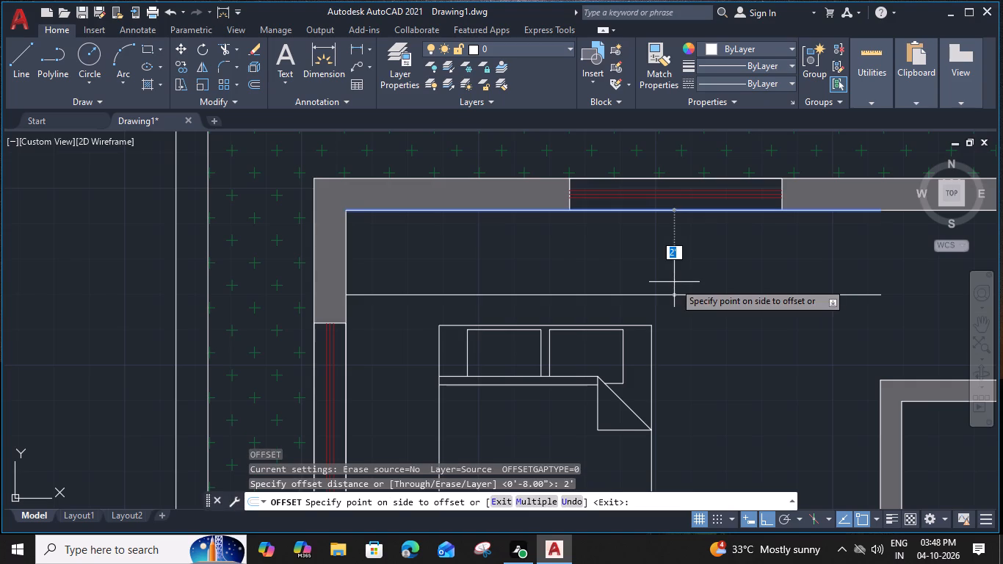
click(675, 282)
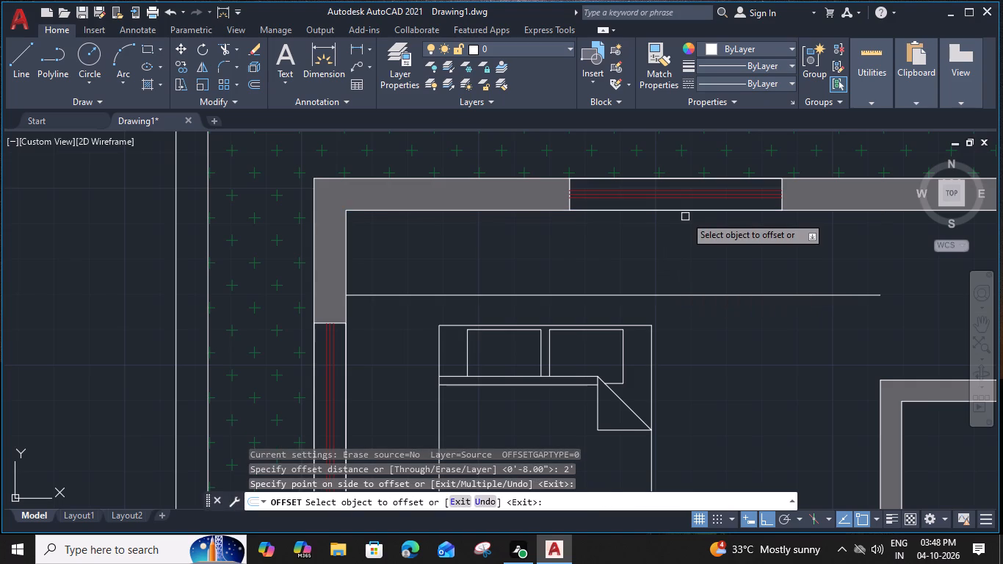
Offset the top-left bedroom's inner upper and left wall lines 1" into the room.
click(687, 211)
click(746, 276)
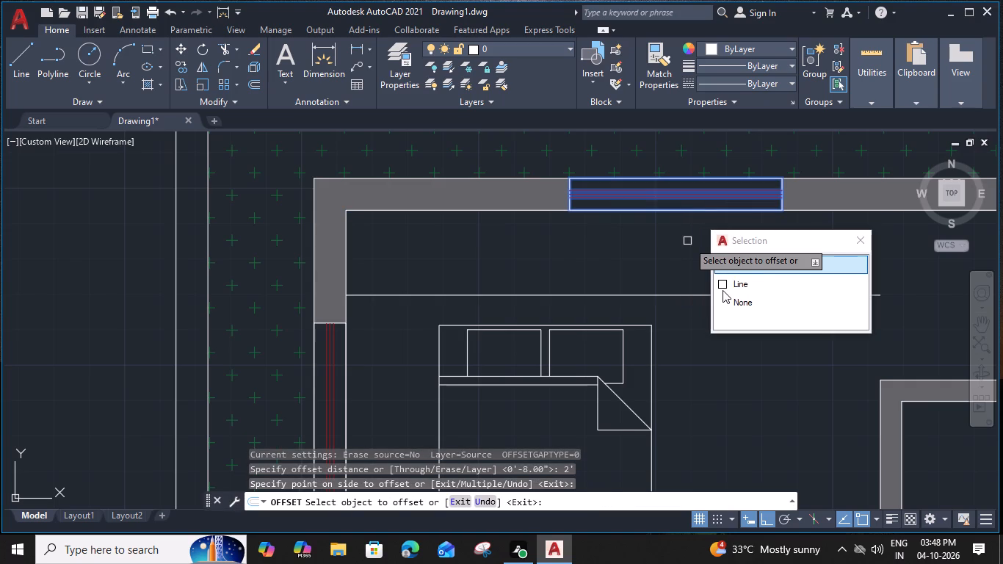
key(1)
key(shift+quotedbl)
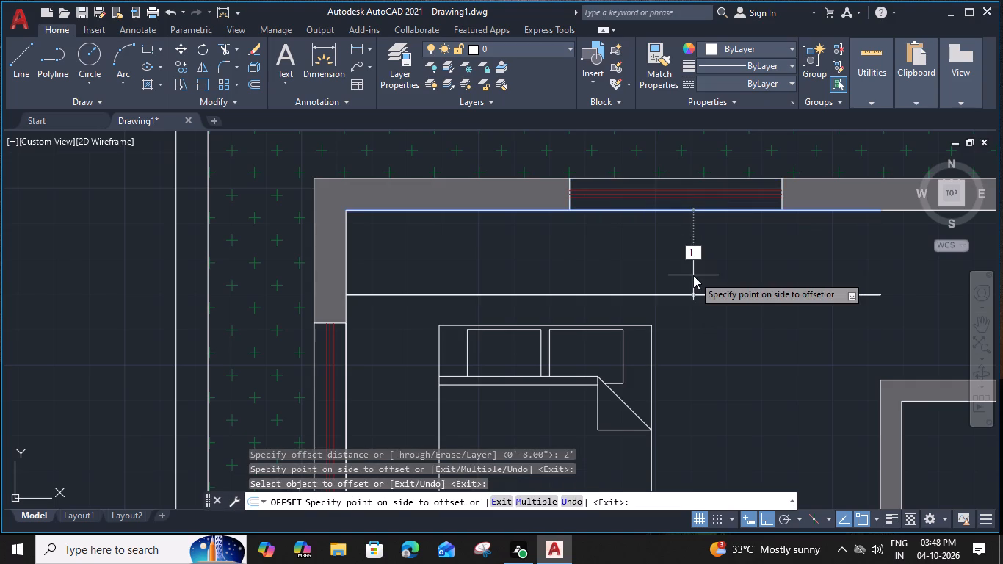
key(Return)
click(693, 275)
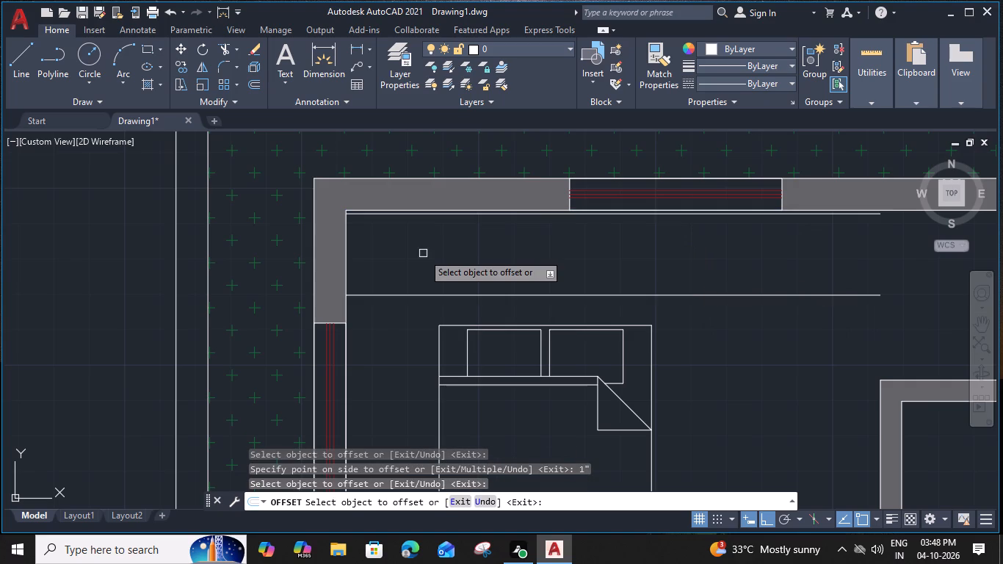
click(347, 254)
click(405, 308)
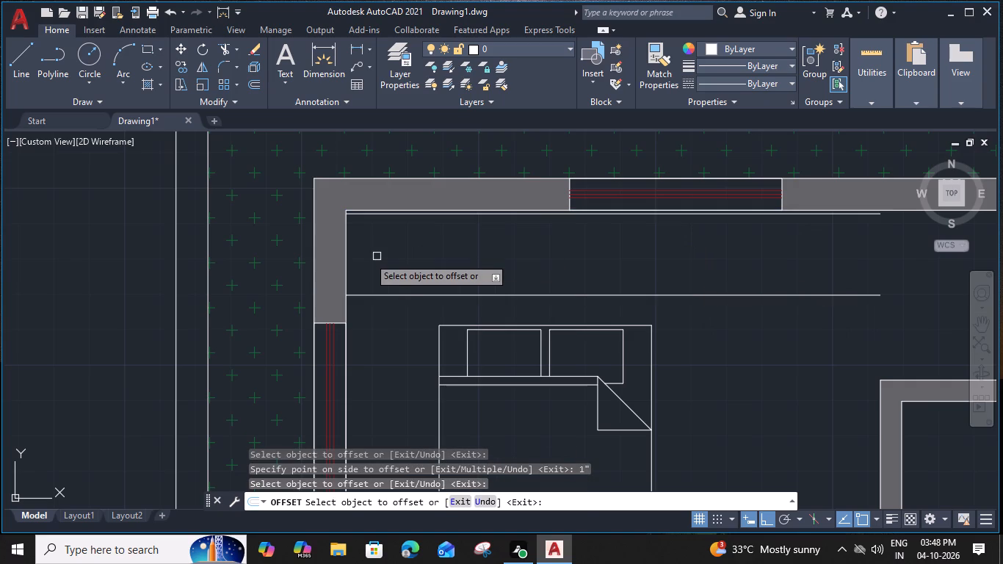
text(1")
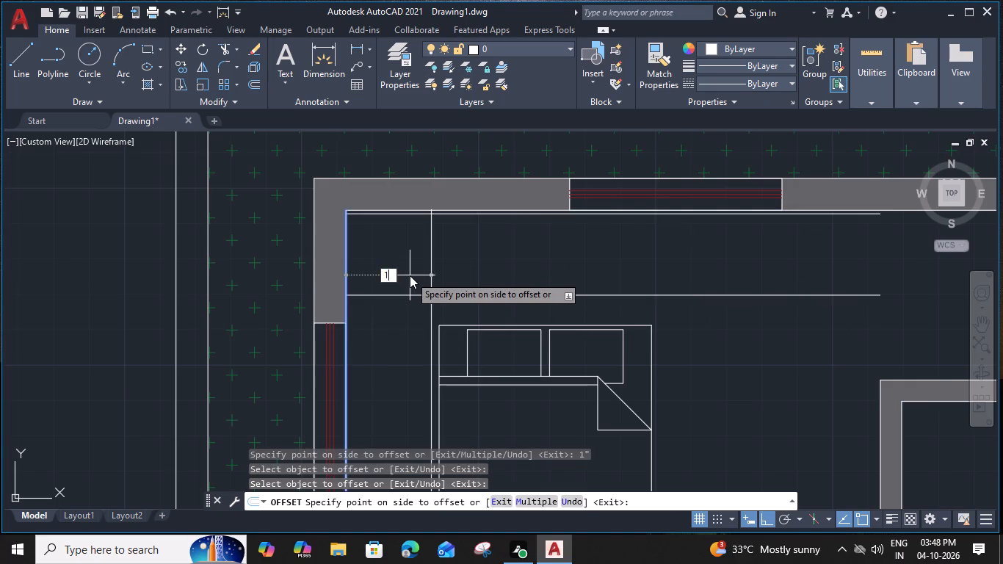
key(Return)
key(Escape)
Trim the overhanging line ends at the upper-left and lower-left corners of the strip below the upper wall.
text(TR)
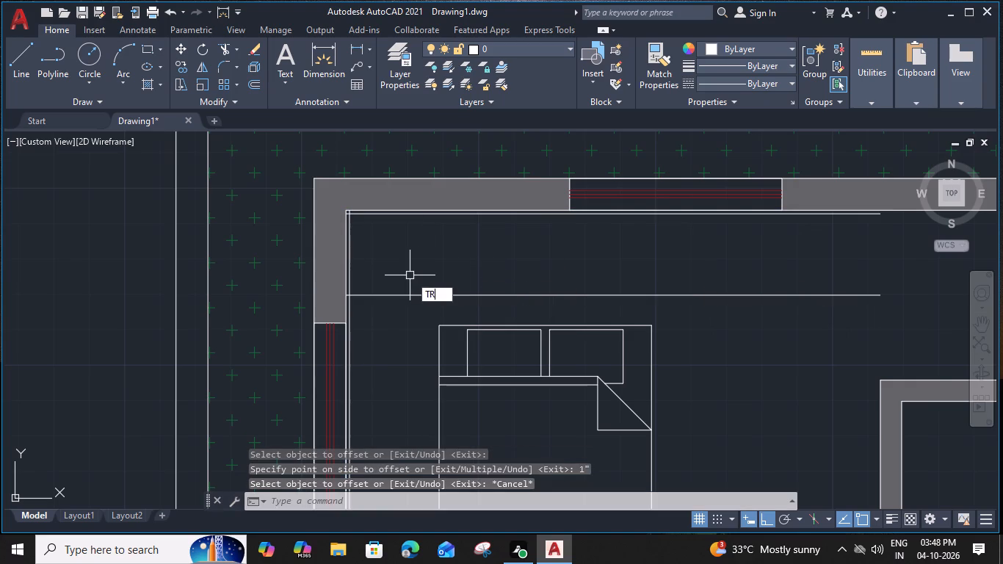
key(space)
scroll(372, 207, up, 3)
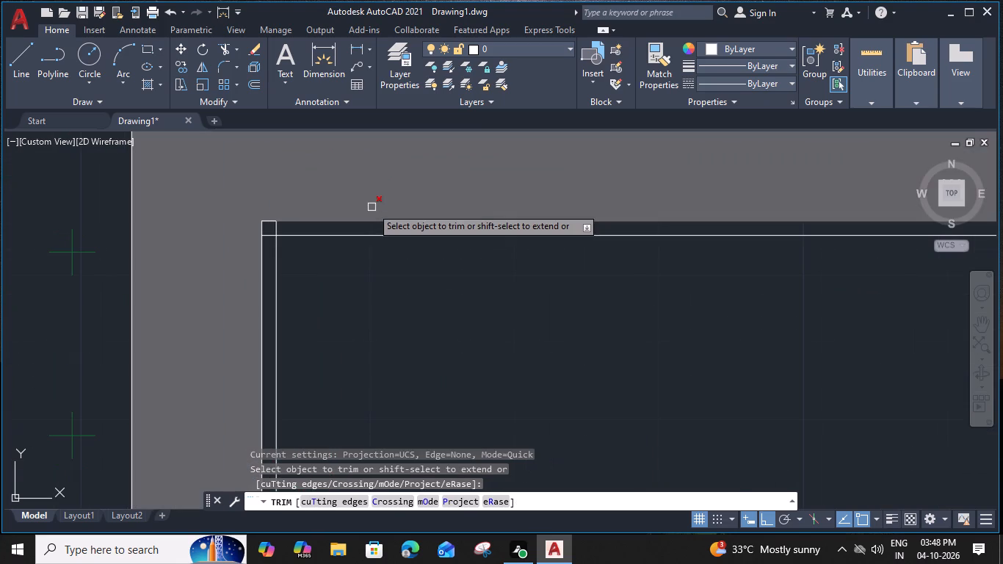
click(275, 230)
click(270, 236)
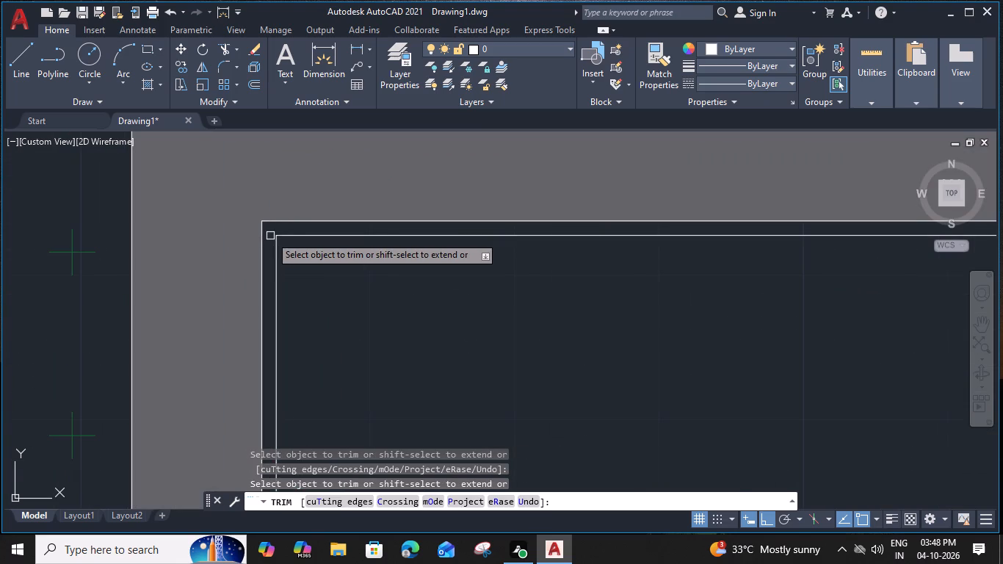
scroll(270, 236, down, 2)
middle_drag(317, 318, 333, 289)
scroll(293, 336, up, 4)
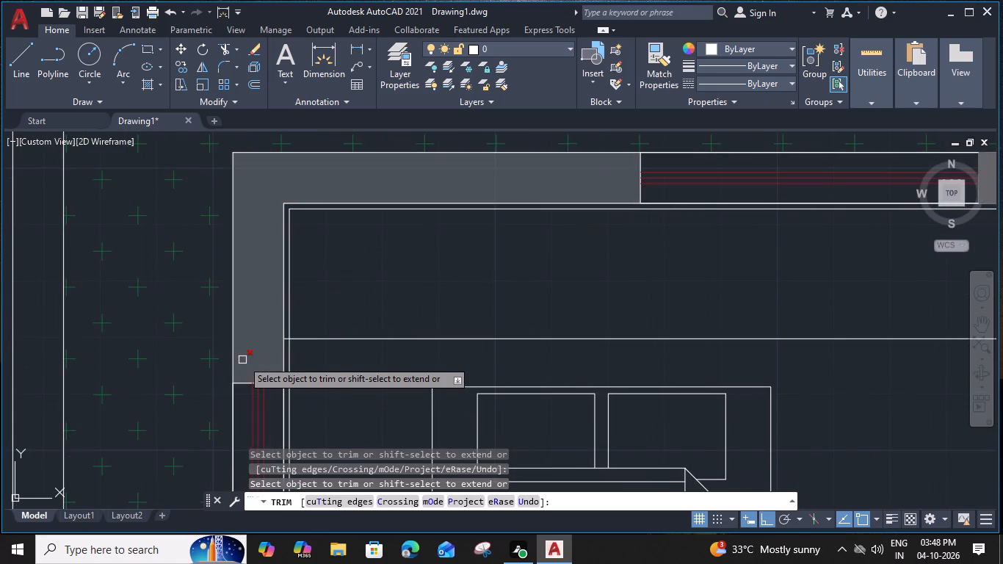
click(254, 368)
click(267, 394)
scroll(267, 394, down, 4)
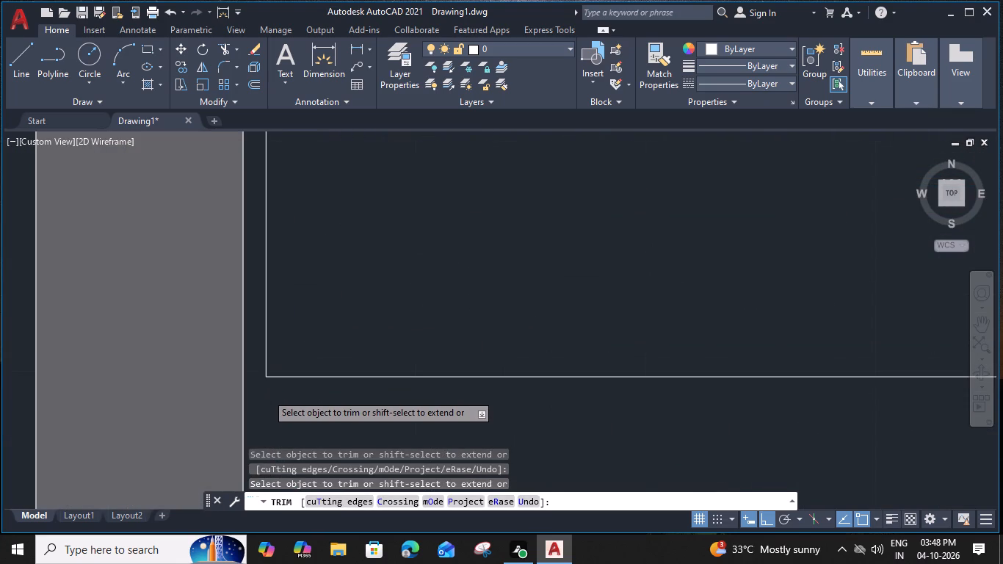
key(Escape)
Draw a vertical line closing the strip's open right end, from its upper line to its lower line.
middle_drag(653, 346, 347, 312)
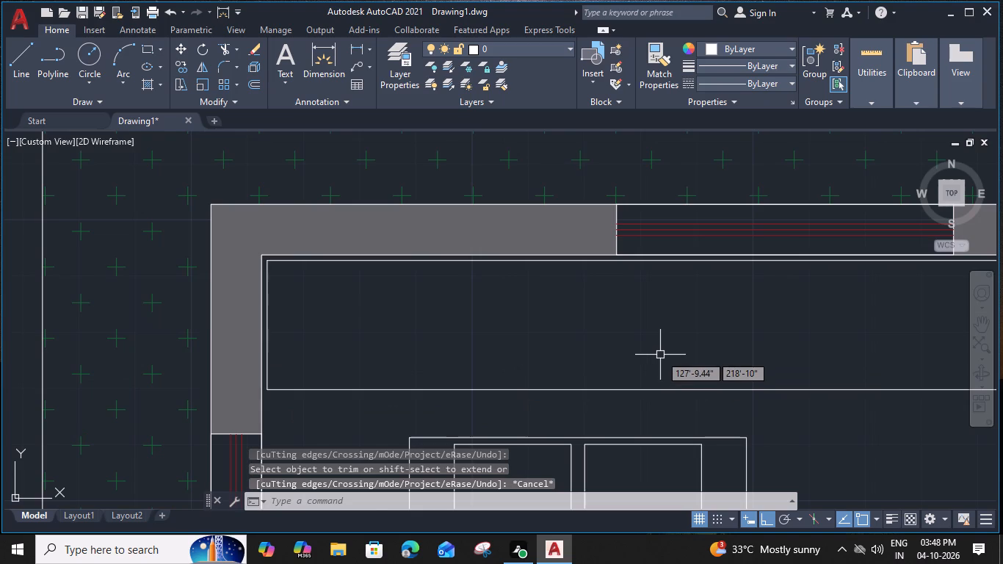
key(l)
key(space)
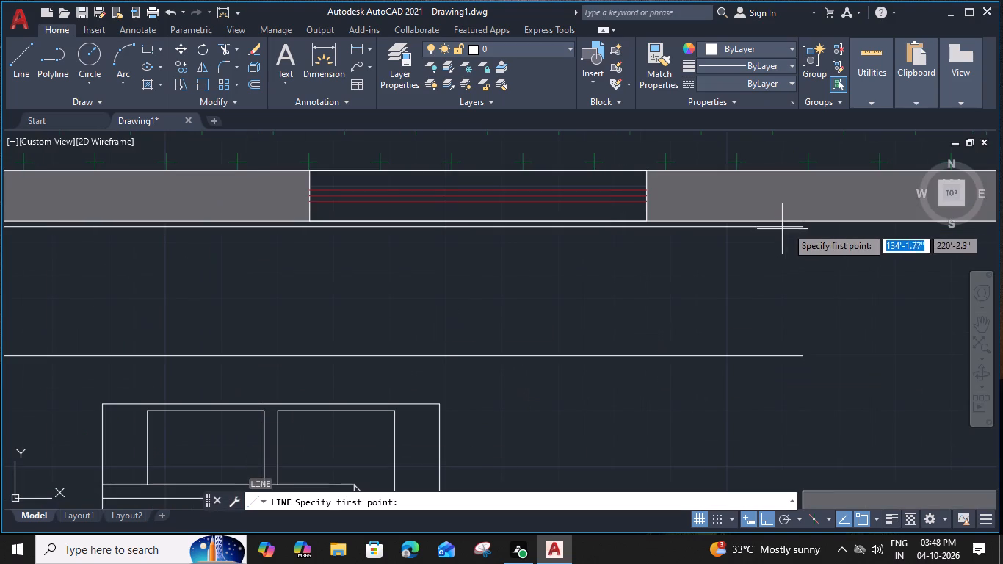
click(800, 225)
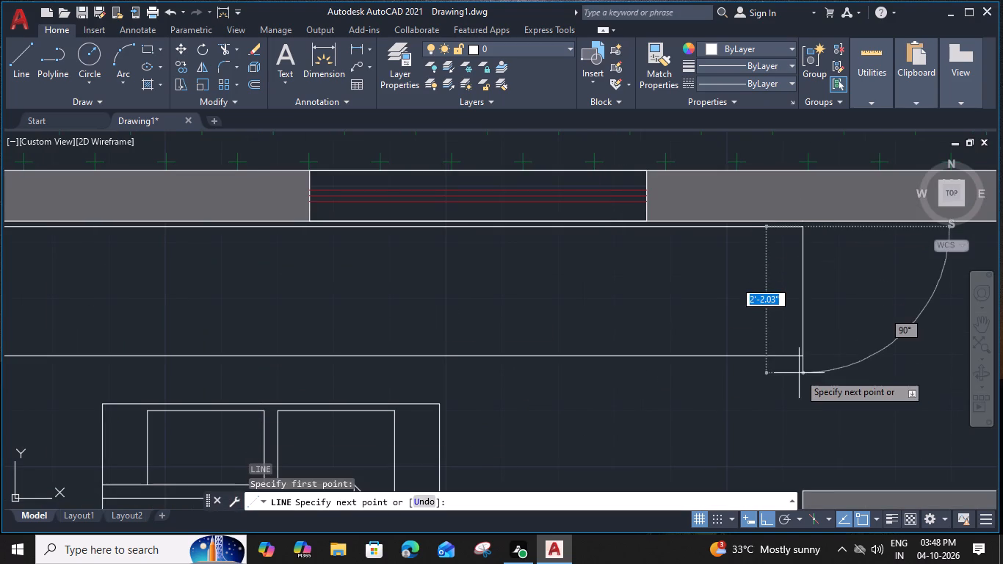
click(804, 357)
key(Escape)
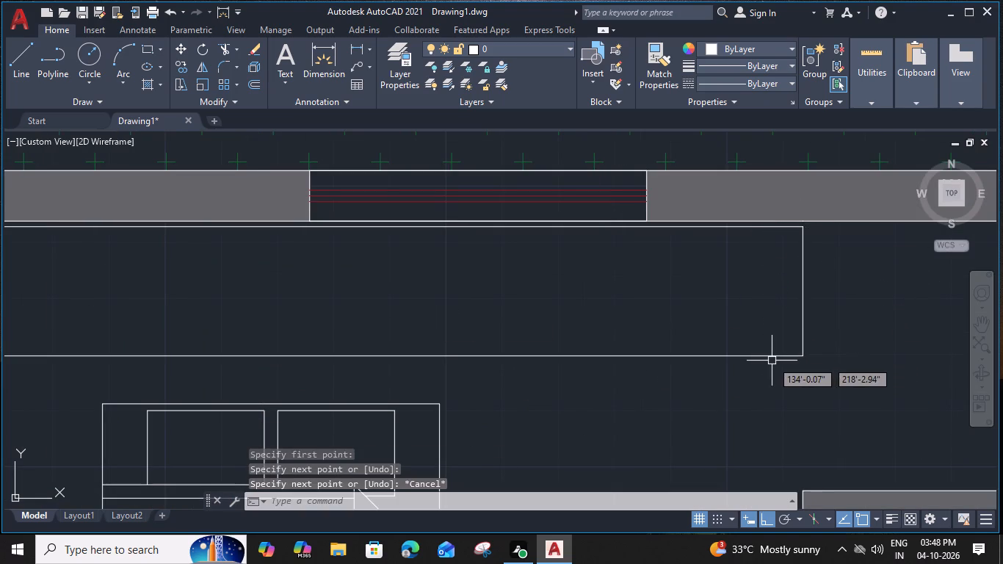
Offset the strip's lower line and right end line 2" inward.
click(771, 355)
text(O 2")
key(Return)
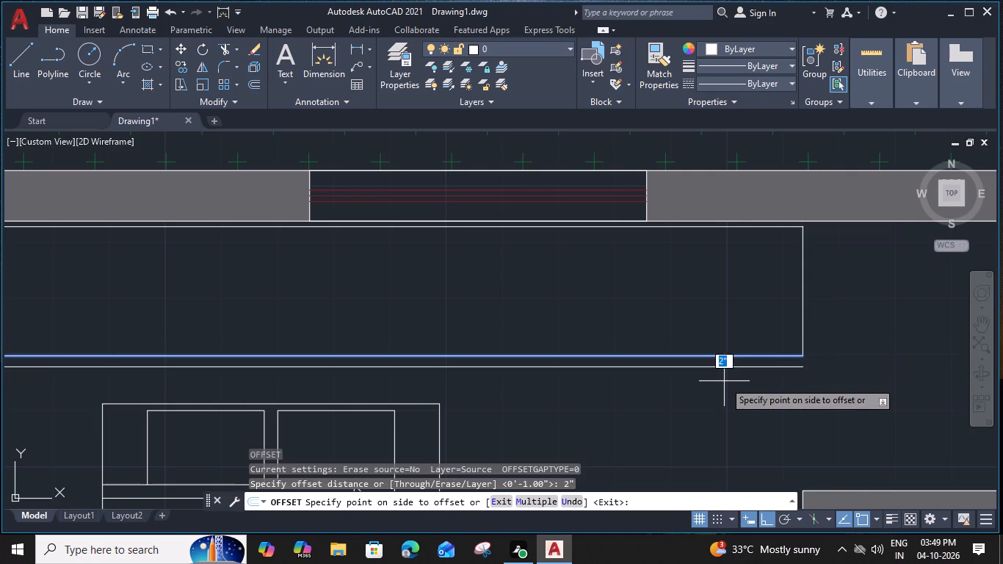
click(729, 348)
click(803, 305)
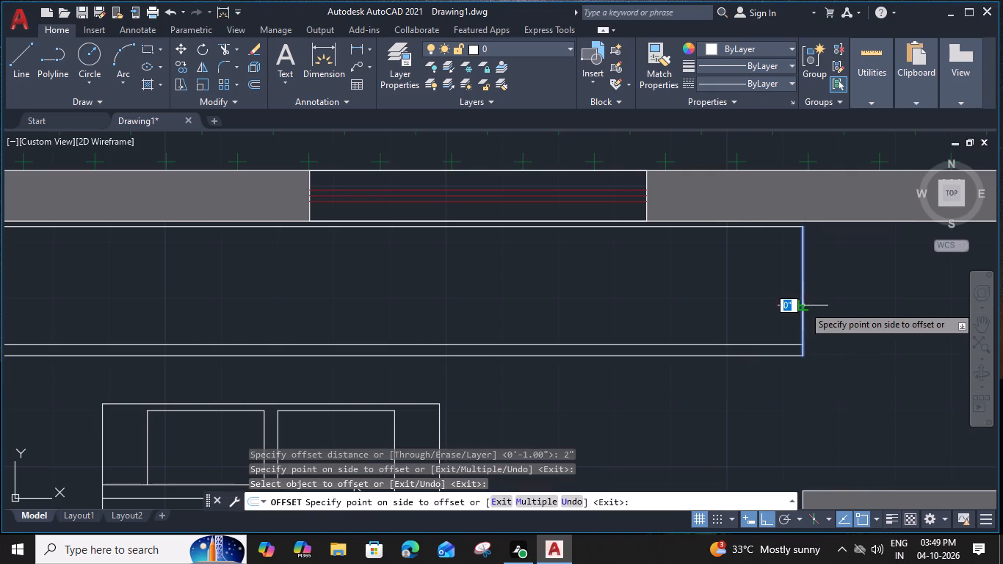
click(785, 311)
key(Escape)
Trim the inner right end line where it runs past the inner lower line at the strip's lower-right corner.
text(TR)
key(space)
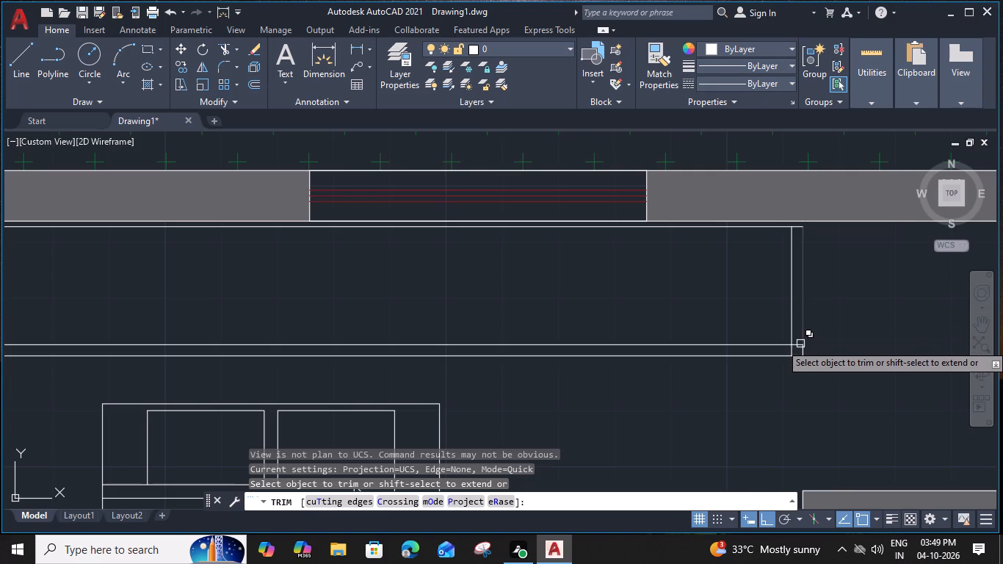
click(798, 344)
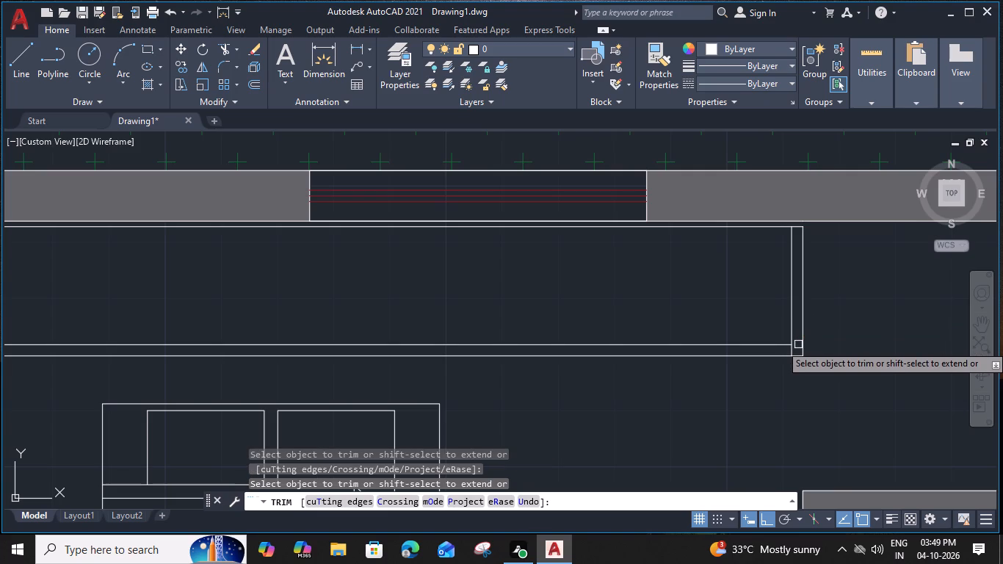
shift+click(781, 344)
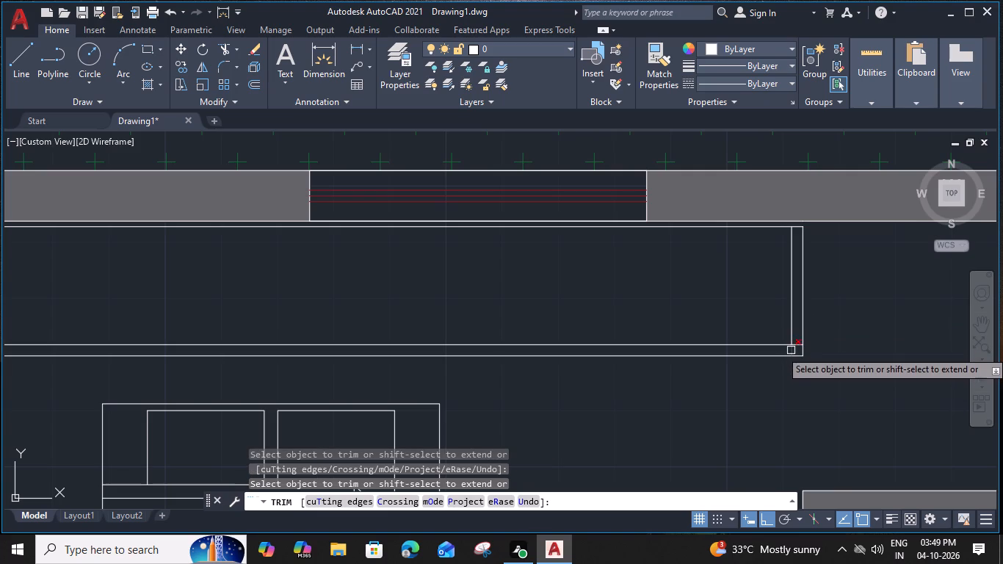
click(792, 351)
key(Escape)
Offset the strip's inner right end line 1" outward and delete the original inner line.
click(791, 320)
text(O 1")
key(Return)
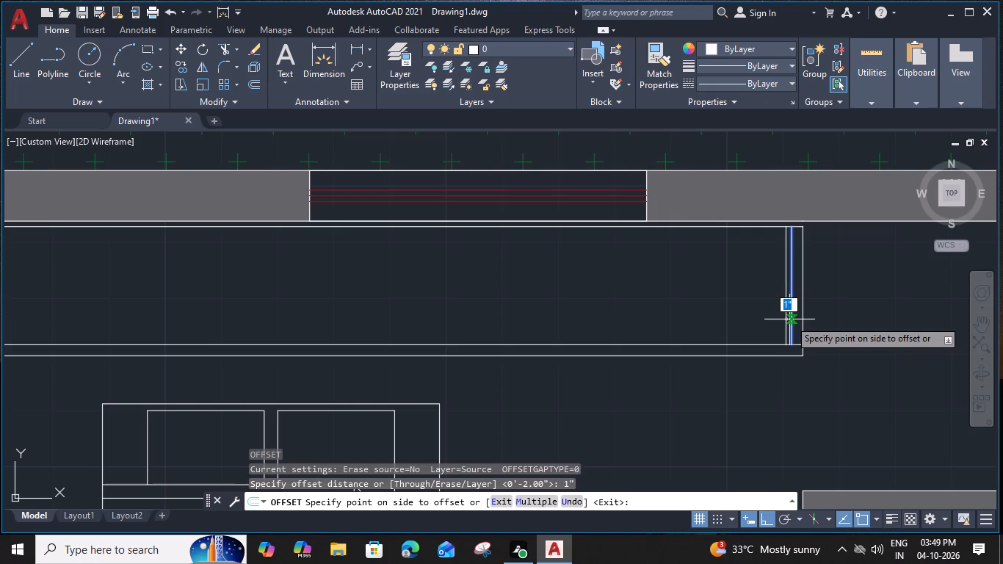
click(819, 327)
key(Escape)
click(792, 319)
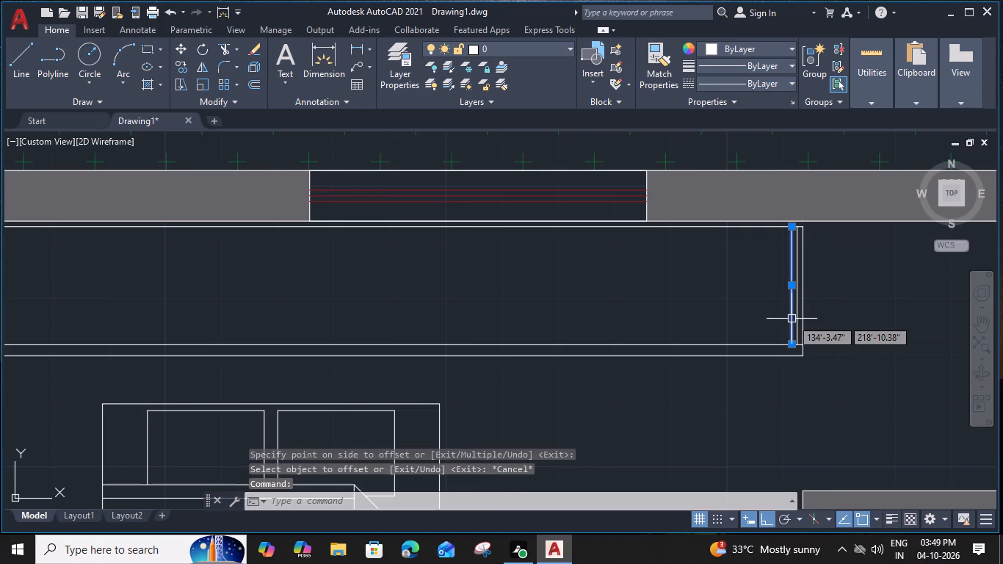
key(Delete)
Offset the strip's left end line and upper line 1" inward.
middle_drag(562, 290, 1002, 249)
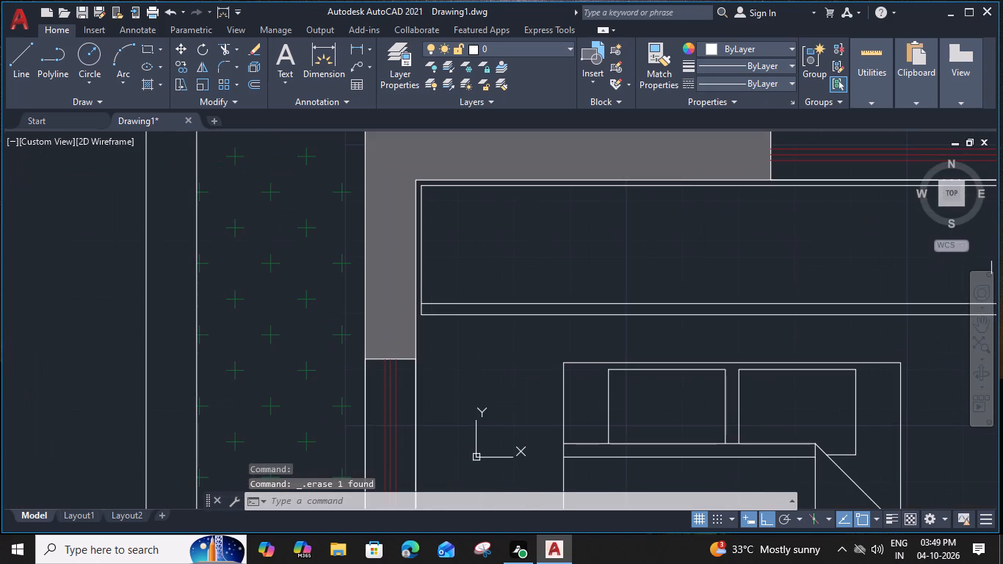
click(422, 253)
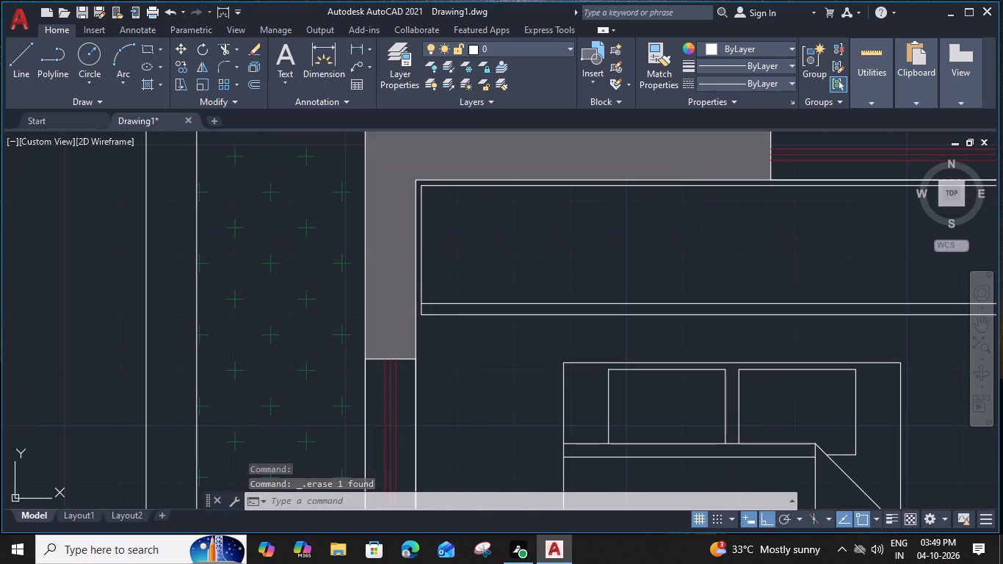
text(O 1")
key(Return)
click(452, 261)
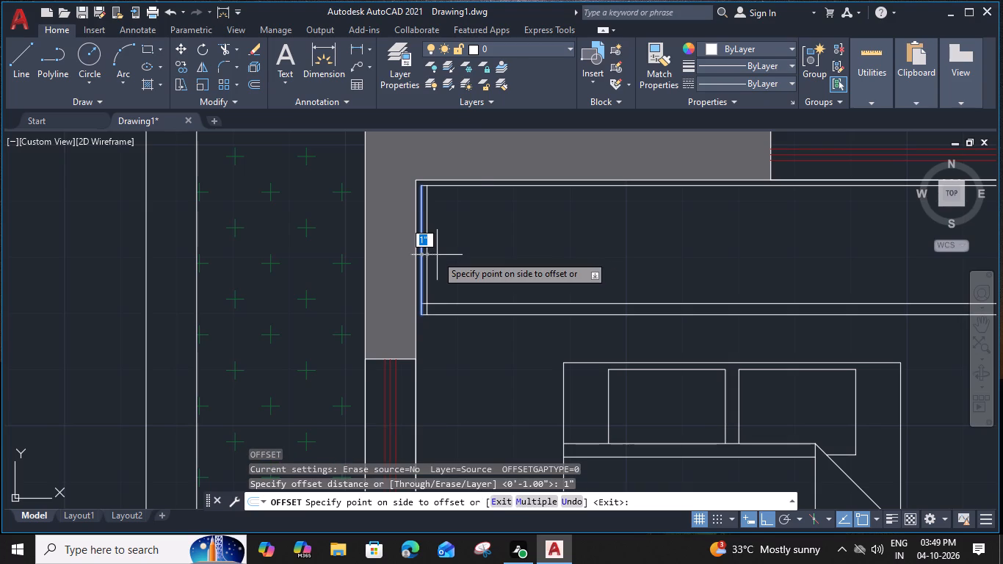
click(476, 187)
click(474, 216)
key(Escape)
Trim the crossing inner lines at the strip's lower-left and upper-left corners.
key(t)
key(r)
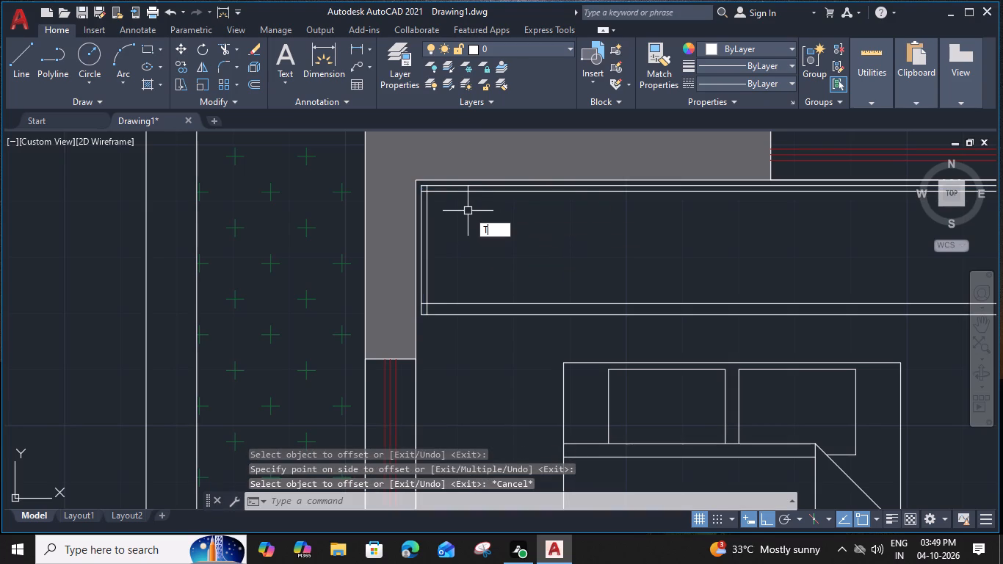
key(space)
scroll(418, 281, up, 2)
click(432, 341)
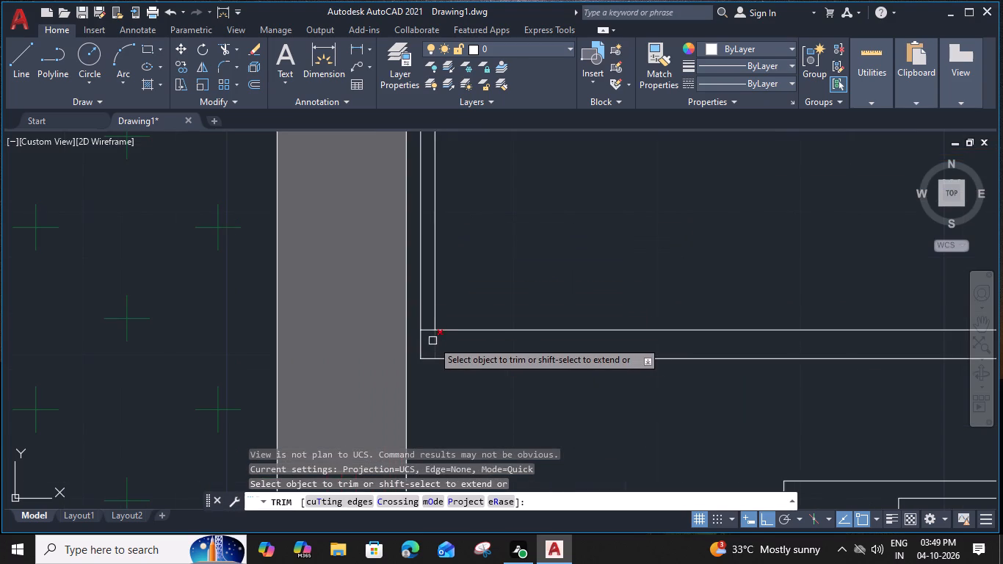
scroll(432, 341, down, 2)
middle_drag(476, 238, 479, 259)
scroll(438, 235, up, 3)
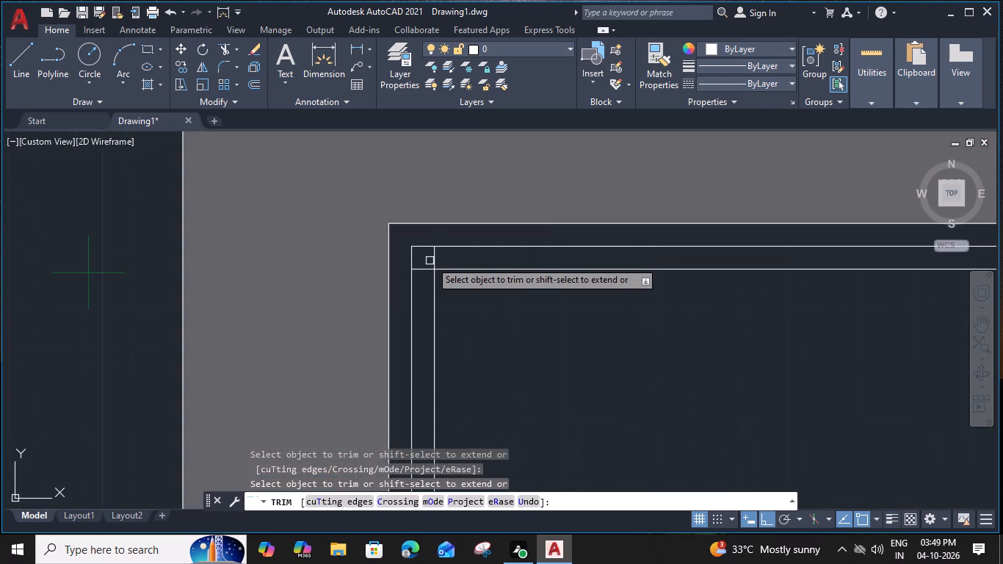
click(433, 256)
click(421, 269)
scroll(421, 269, down, 4)
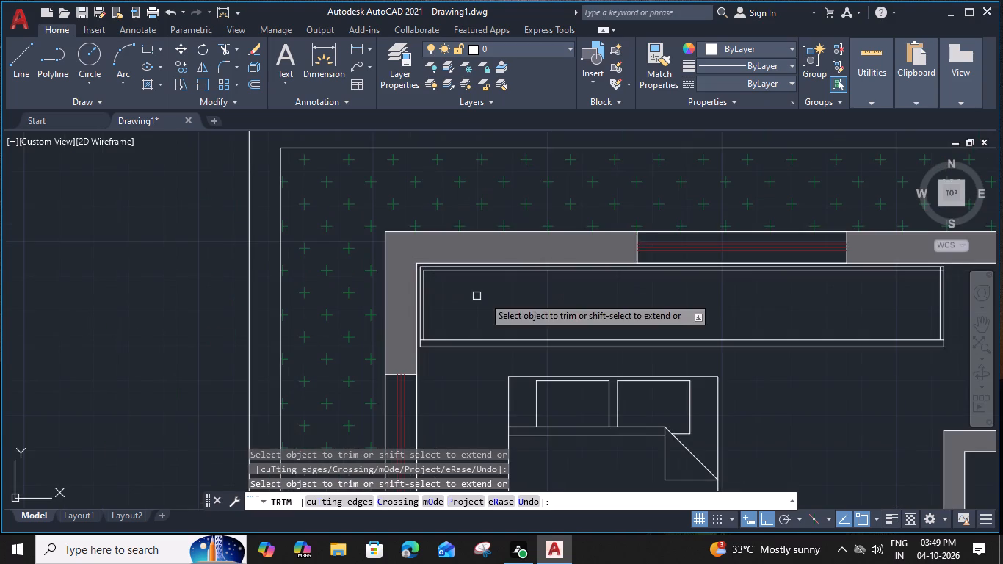
Trim the crossing inner lines at the strip's upper-right corner.
middle_drag(625, 287, 181, 289)
scroll(518, 271, up, 4)
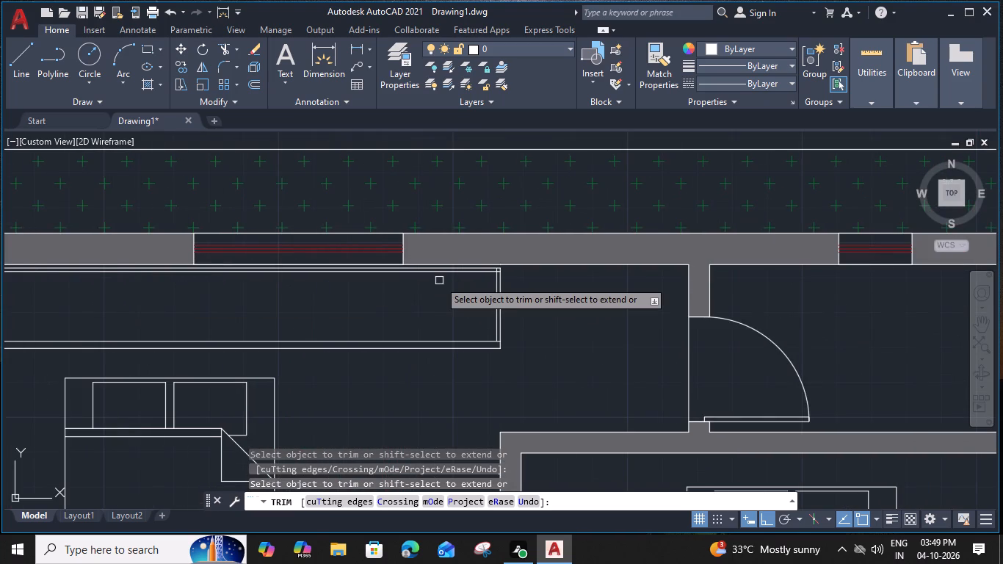
click(414, 272)
click(405, 261)
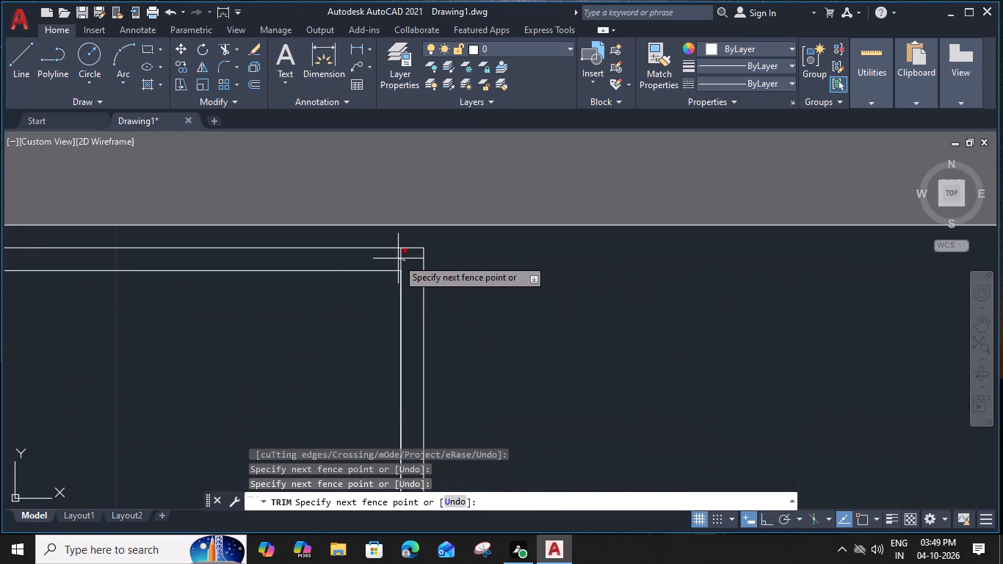
click(397, 258)
key(Escape)
scroll(456, 322, down, 2)
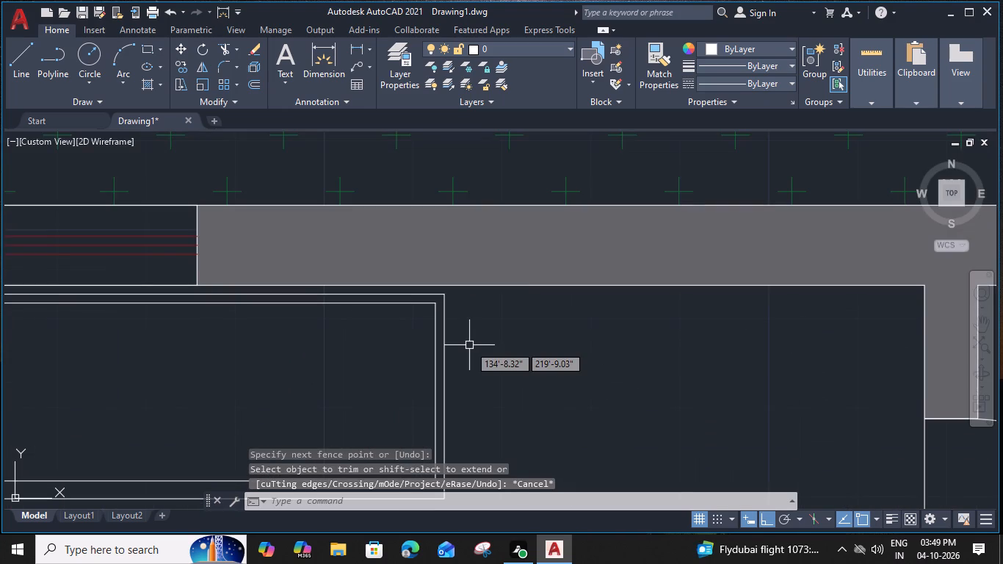
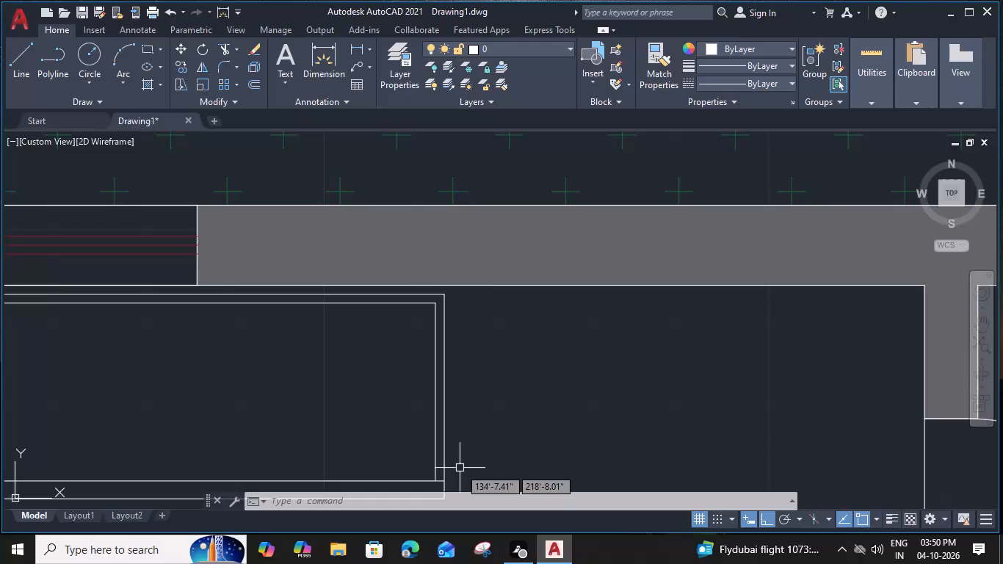
Draw a 12'-4" horizontal centre line across the inside of the wardrobe strip, from its left inner line to its right one.
middle_drag(451, 421, 833, 357)
scroll(615, 377, down, 2)
middle_drag(464, 357, 607, 373)
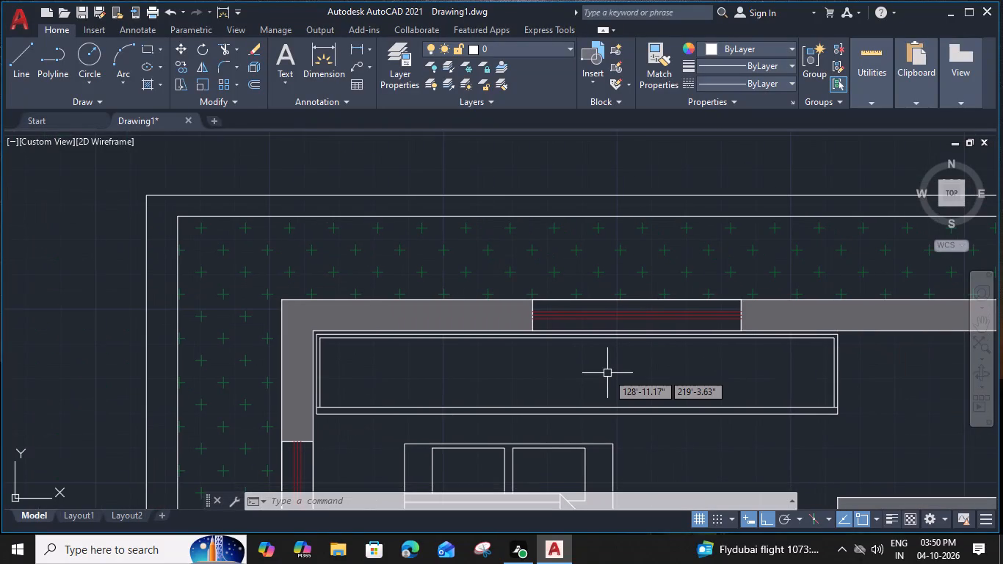
text(L)
key(space)
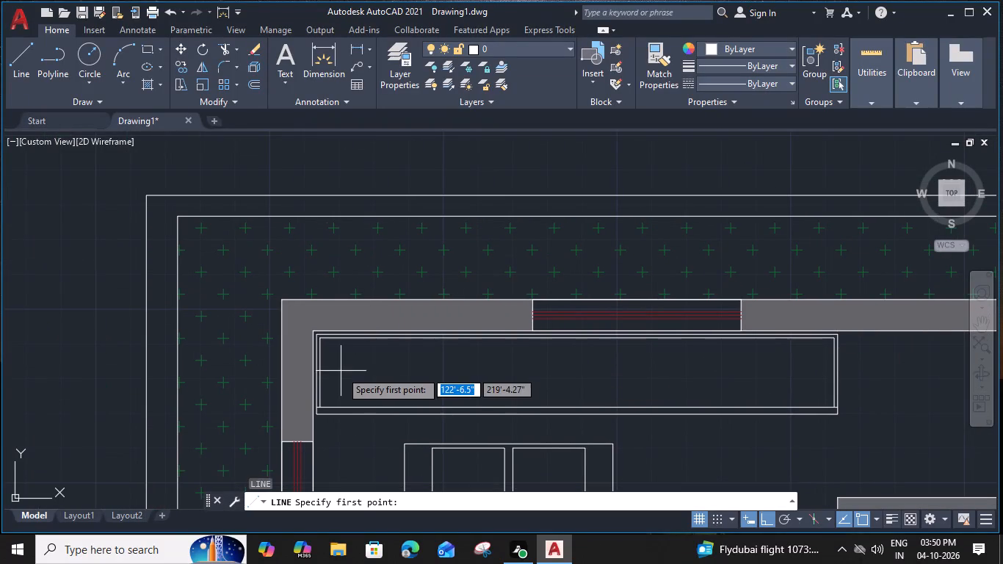
click(322, 372)
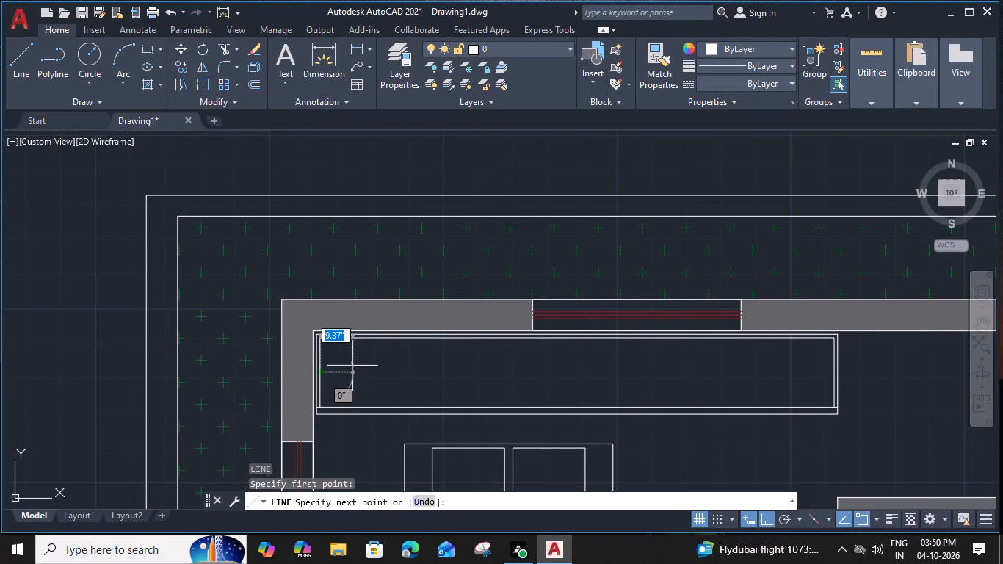
click(834, 373)
key(Escape)
Draw two parallel slanted lines near the wardrobe's left end, spanning from the upper inner line to the lower one.
middle_drag(613, 373, 695, 375)
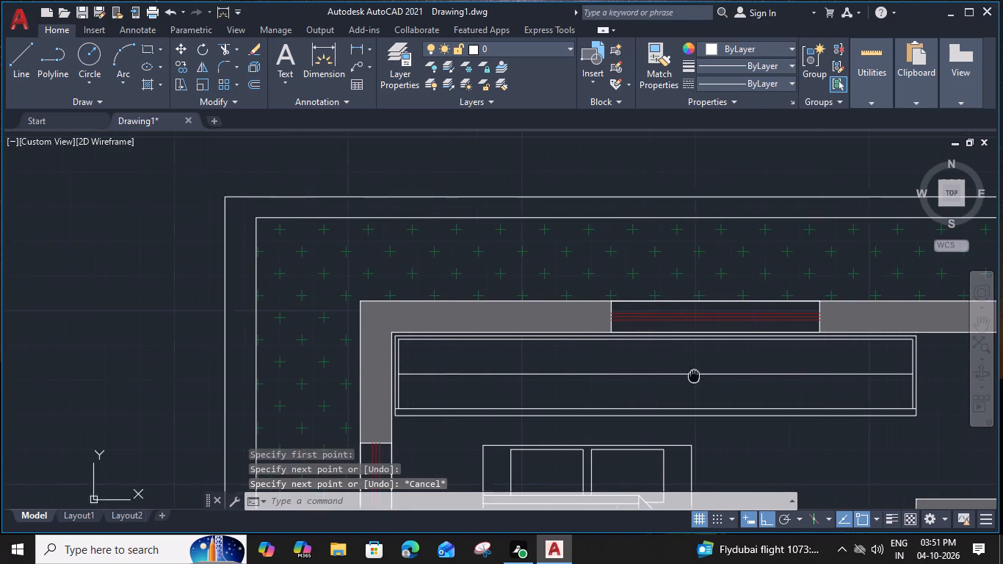
middle_drag(695, 375, 696, 375)
text(L)
key(space)
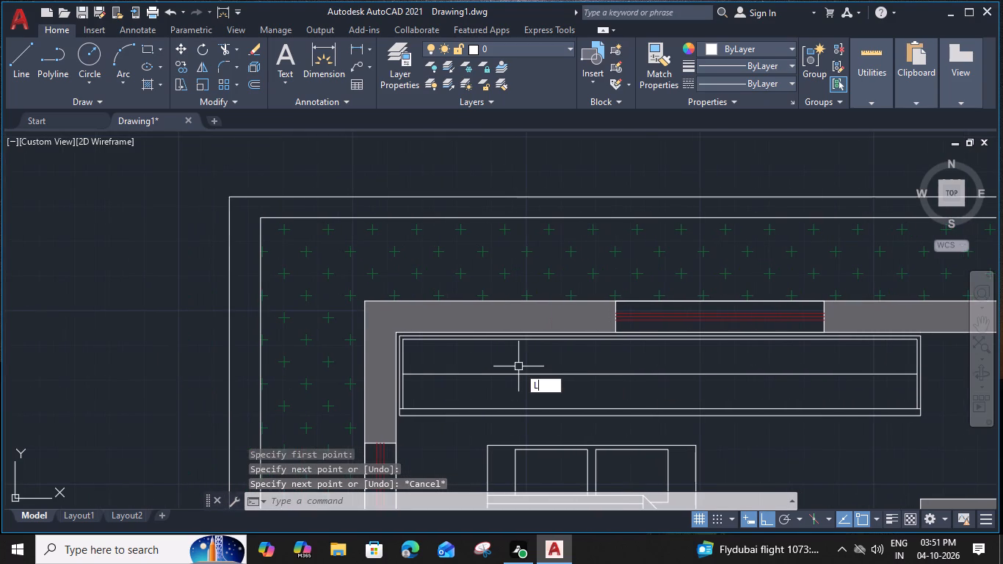
scroll(434, 358, up, 3)
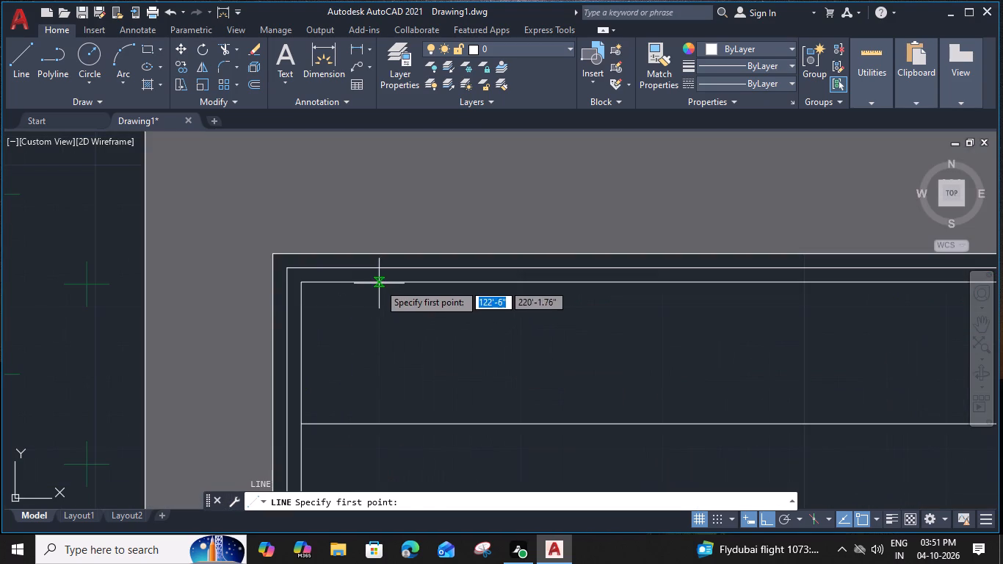
click(379, 283)
scroll(410, 408, down, 2)
middle_drag(413, 410, 413, 353)
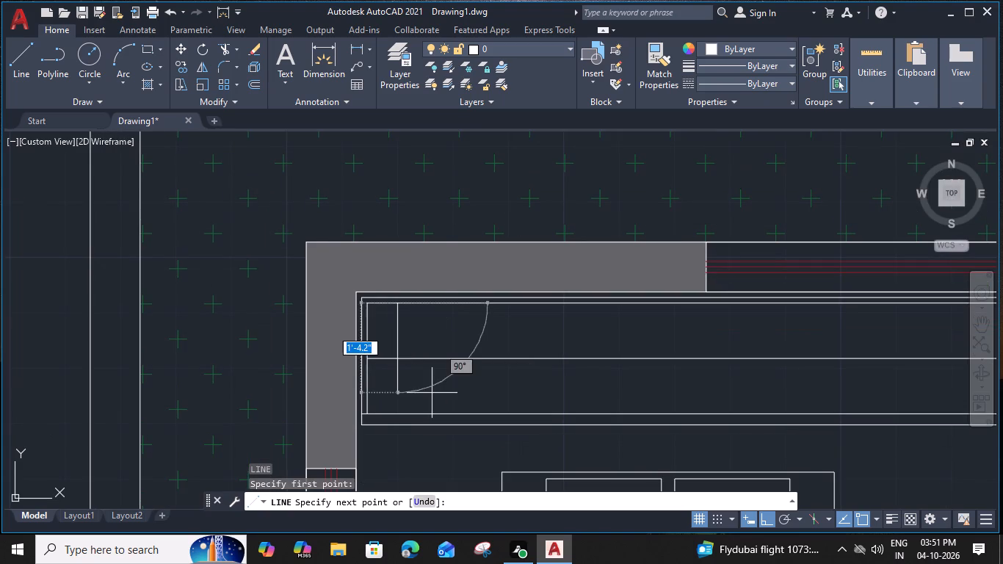
click(437, 412)
key(Escape)
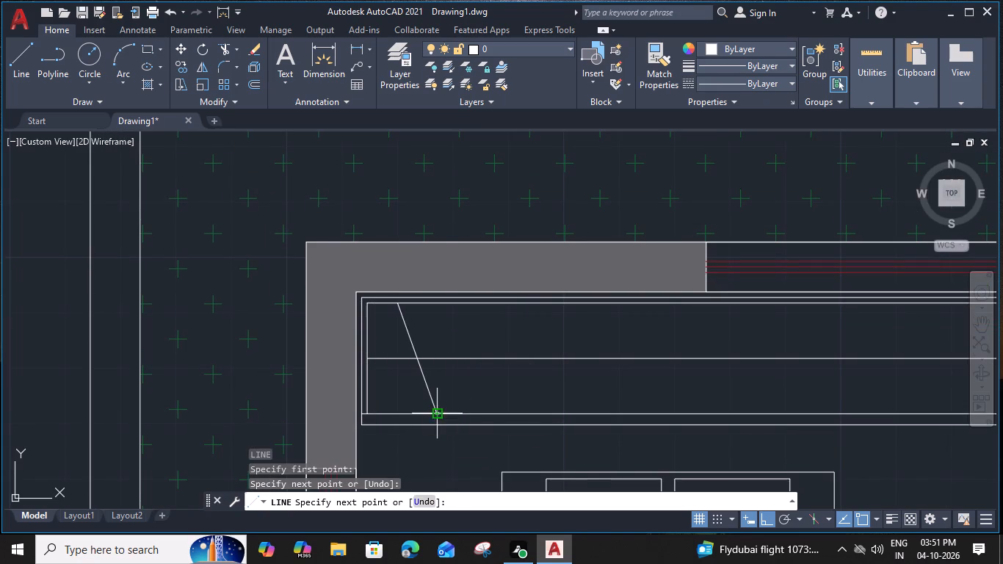
text(L)
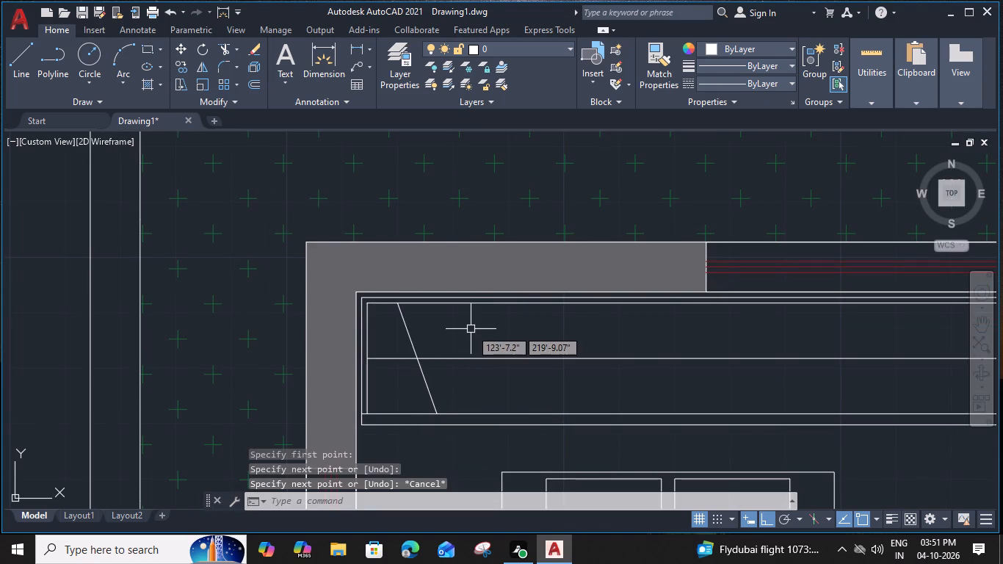
key(space)
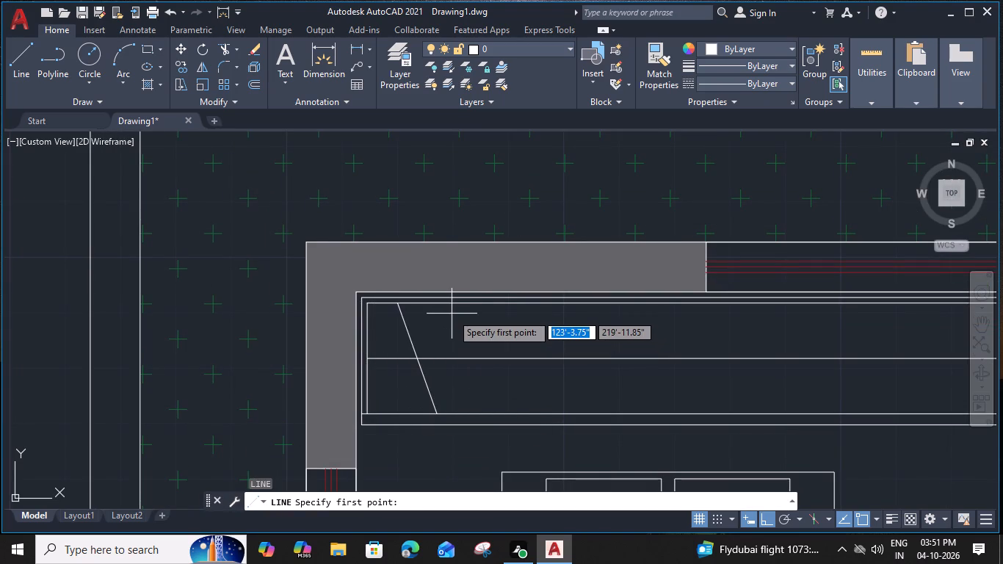
click(440, 304)
click(481, 416)
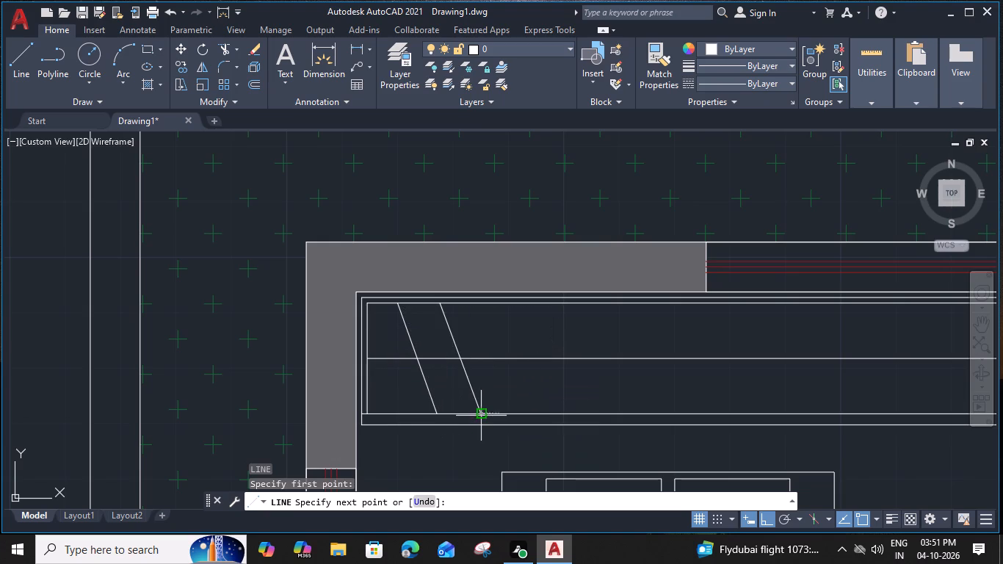
key(Escape)
Copy the pair of slanted lines four times along the wardrobe toward its right end, roughly evenly spaced.
double_click(485, 391)
click(414, 394)
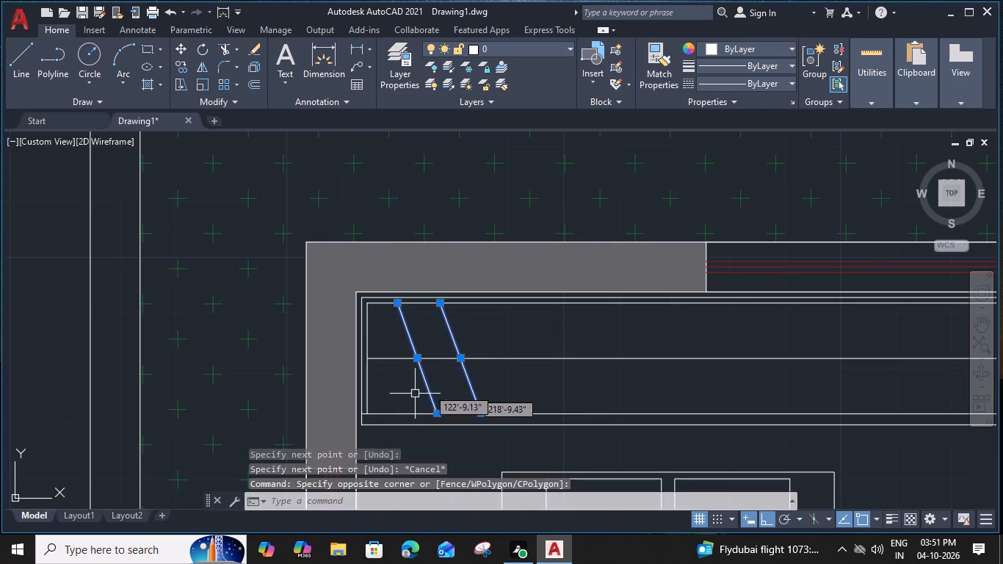
key(c)
text(O)
key(space)
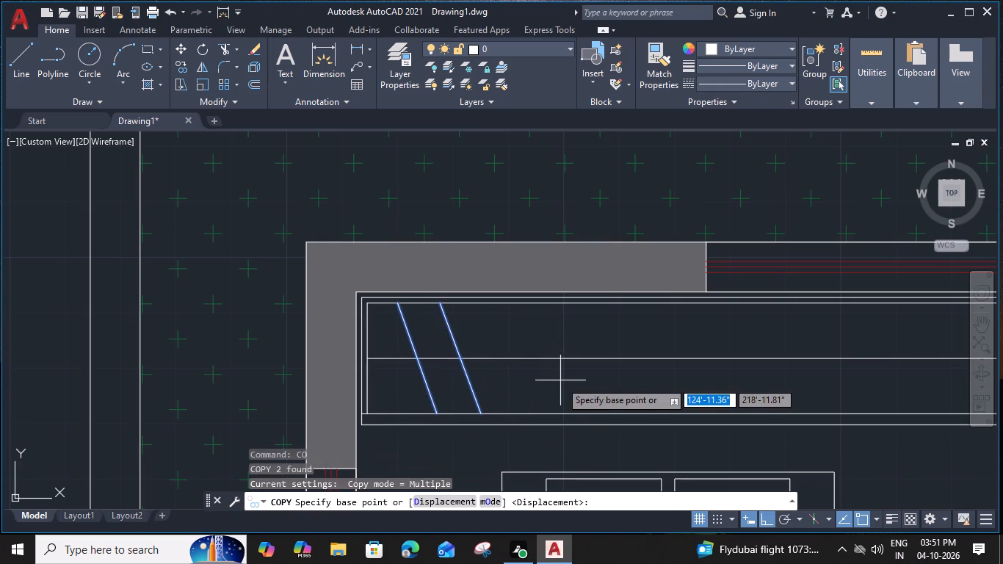
click(439, 412)
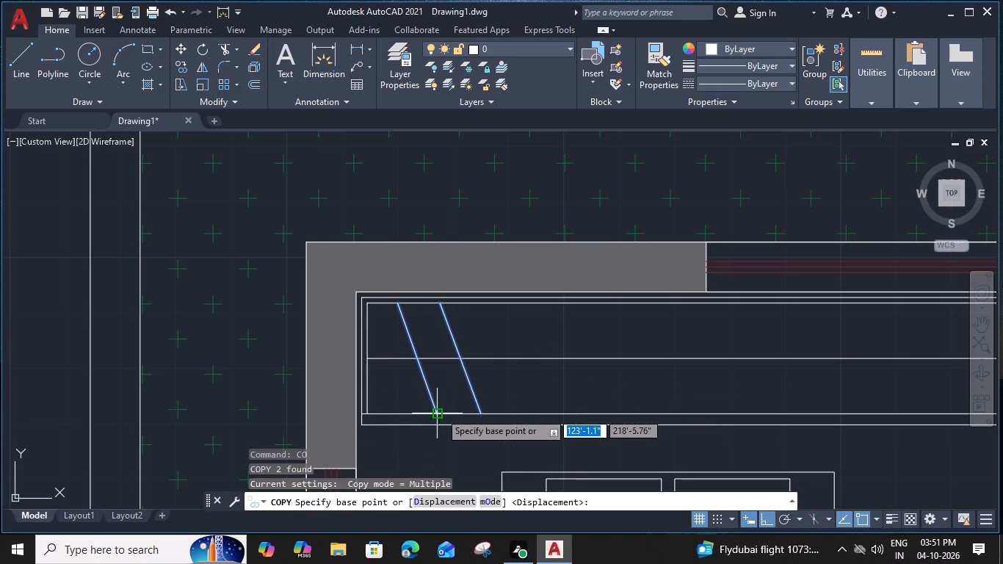
click(583, 413)
middle_drag(742, 403, 560, 402)
click(563, 412)
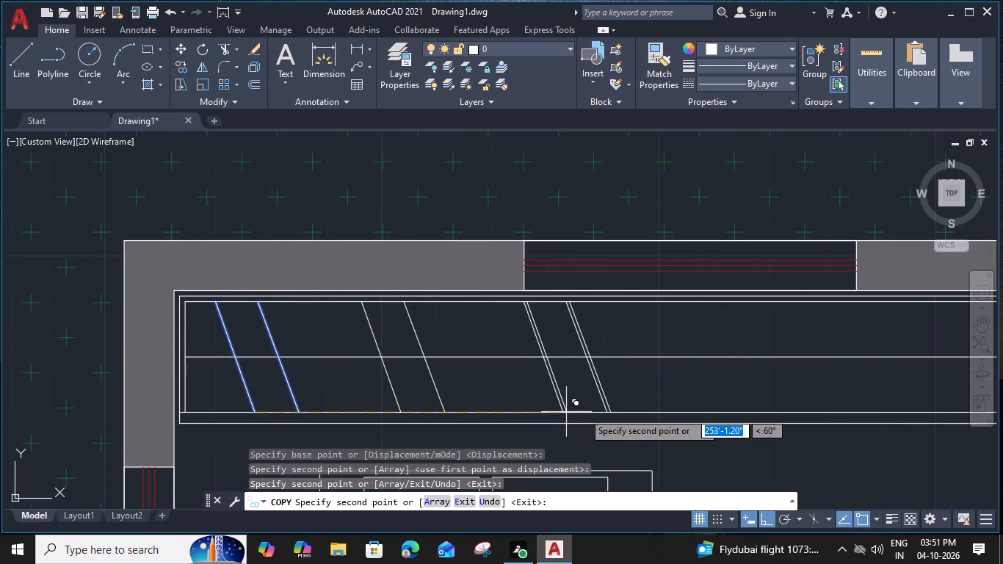
click(740, 405)
middle_drag(737, 405, 521, 404)
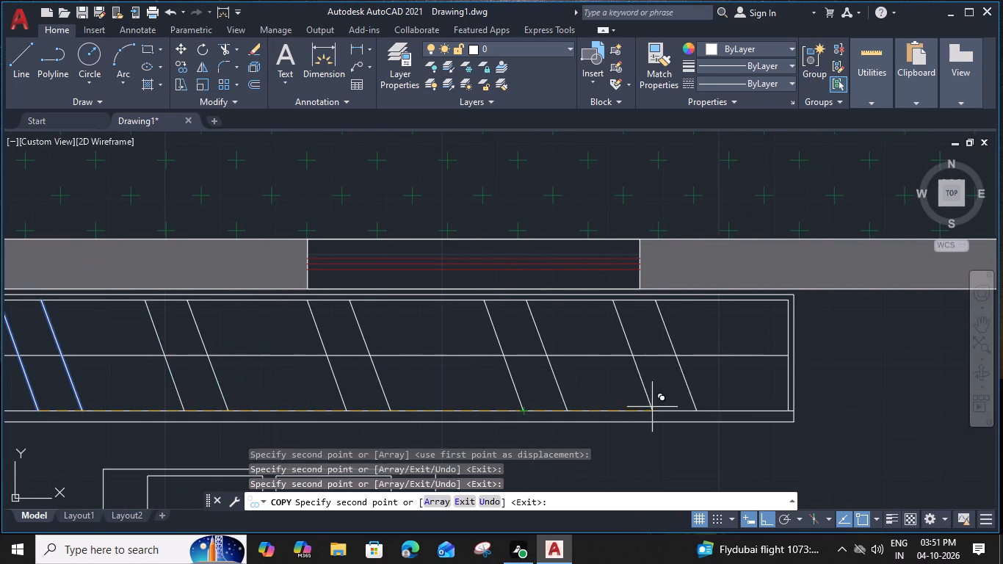
click(696, 411)
key(Escape)
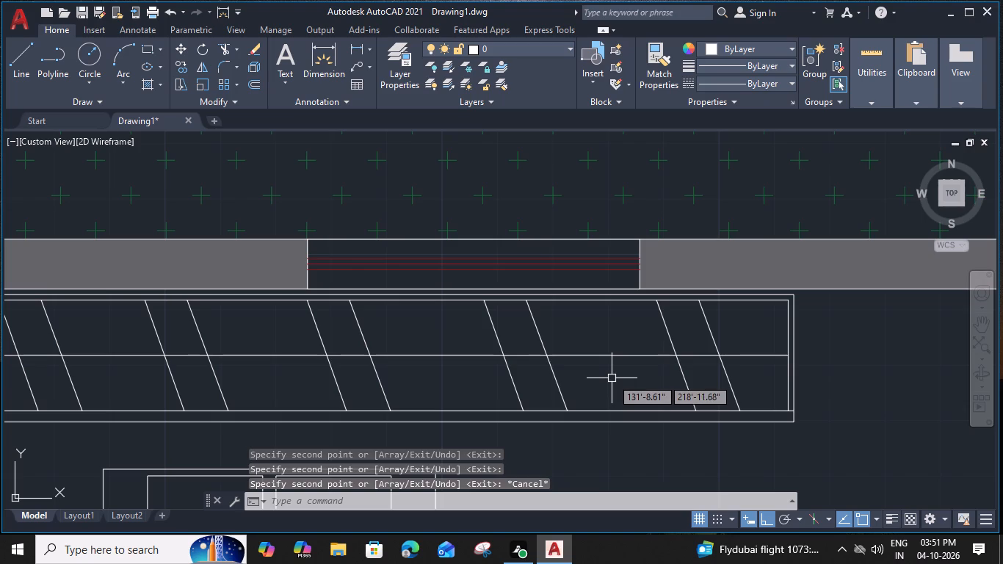
Draw two vertical 1'-8" lines across the wardrobe in the gap between the last two slanted pairs.
text(L)
key(space)
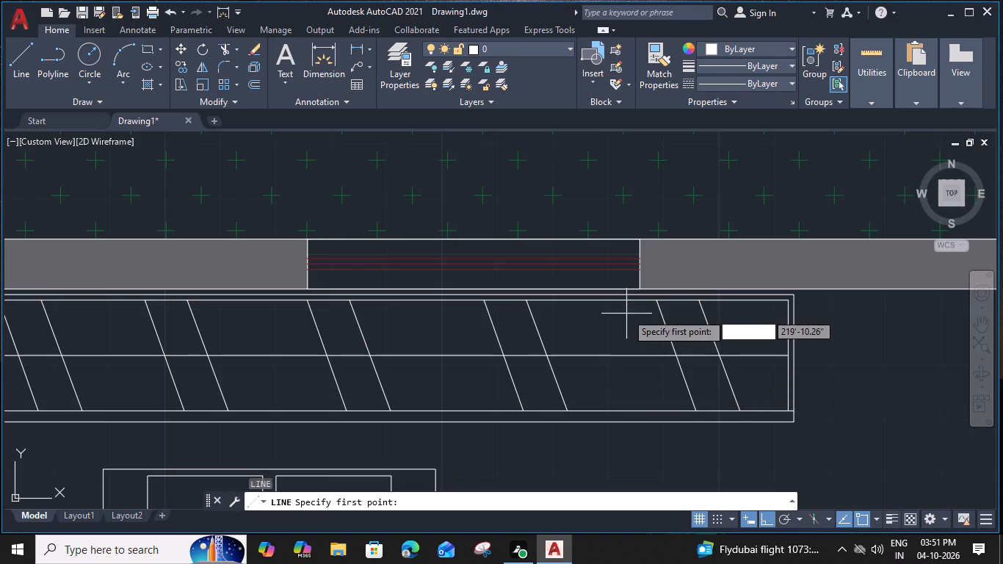
click(629, 300)
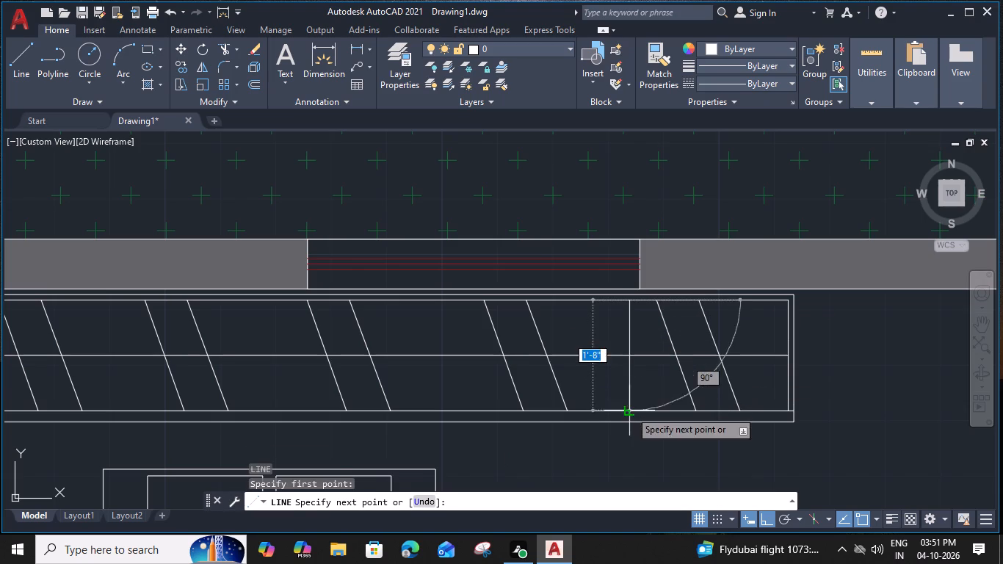
click(630, 411)
key(Escape)
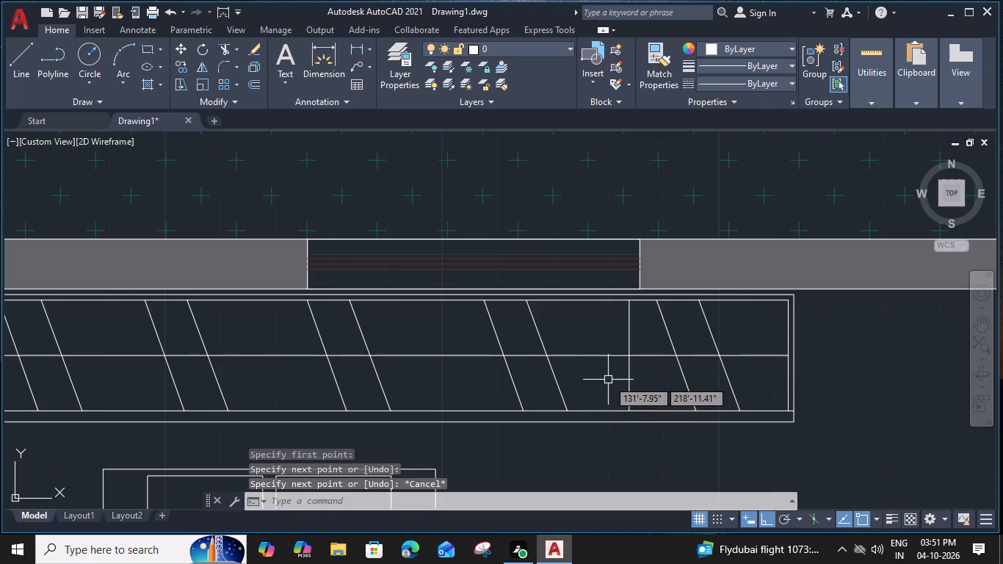
key(l)
key(space)
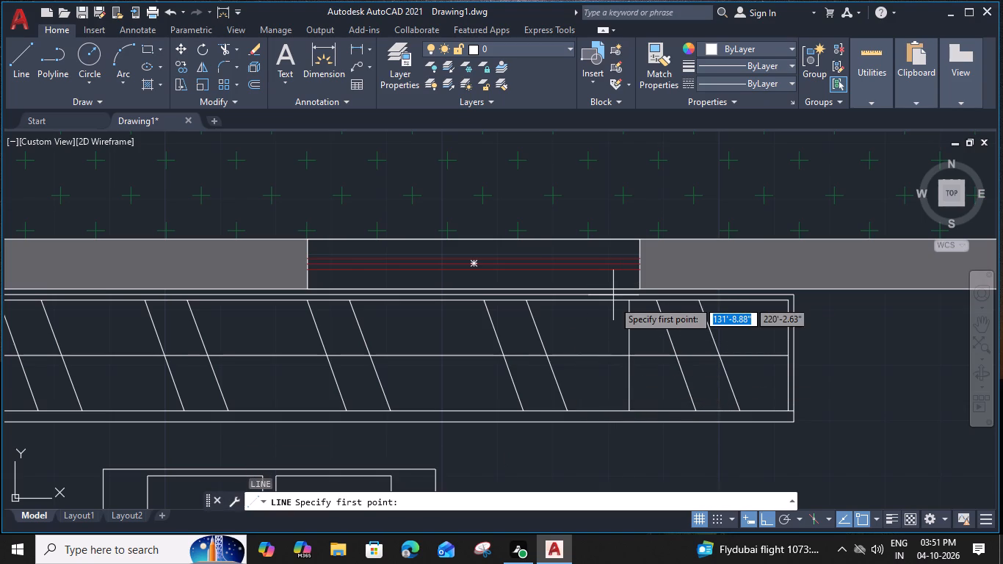
click(601, 300)
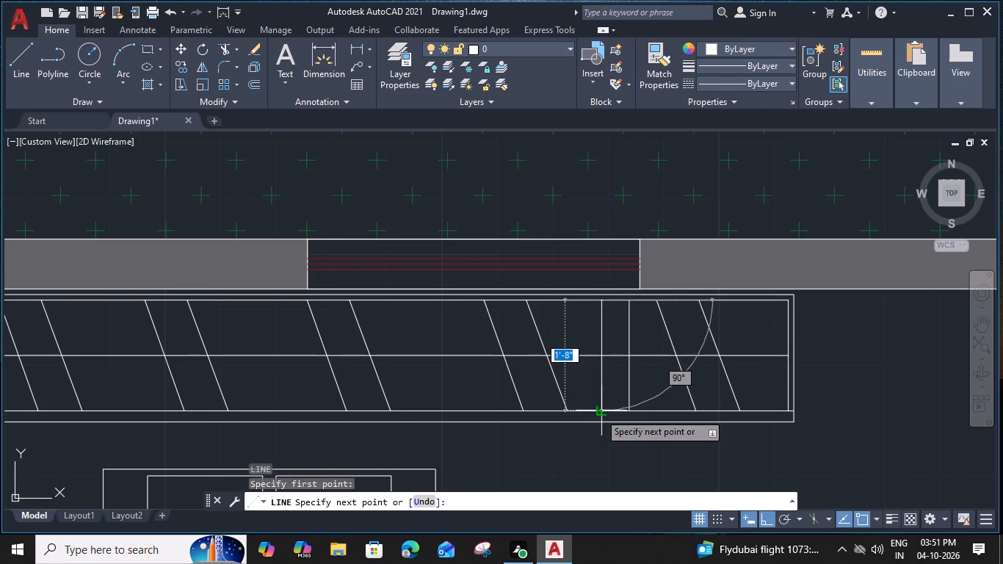
click(598, 413)
key(Escape)
Copy the pair of vertical lines into the three remaining gaps between the slanted pairs.
click(646, 379)
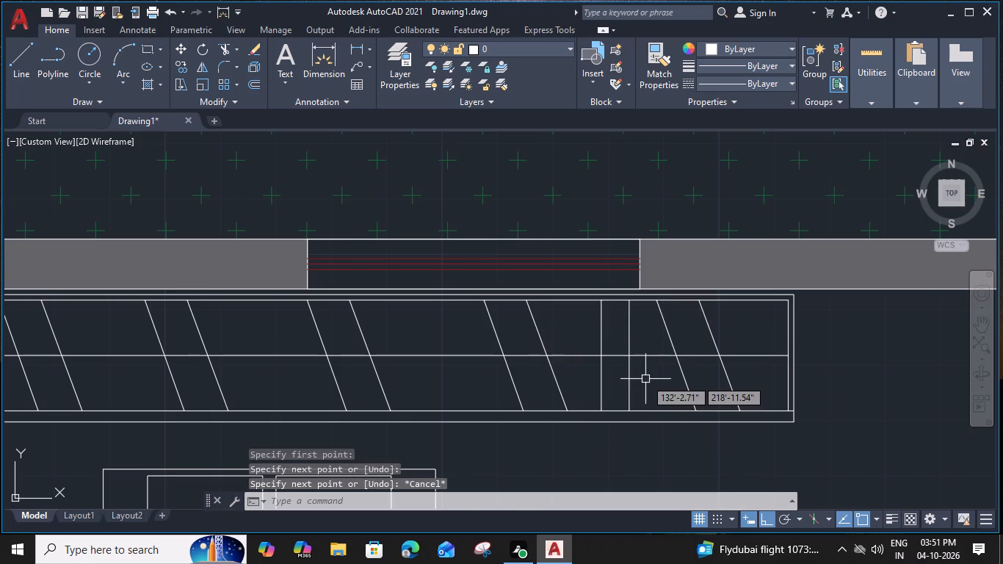
click(587, 395)
key(c)
text(O)
key(space)
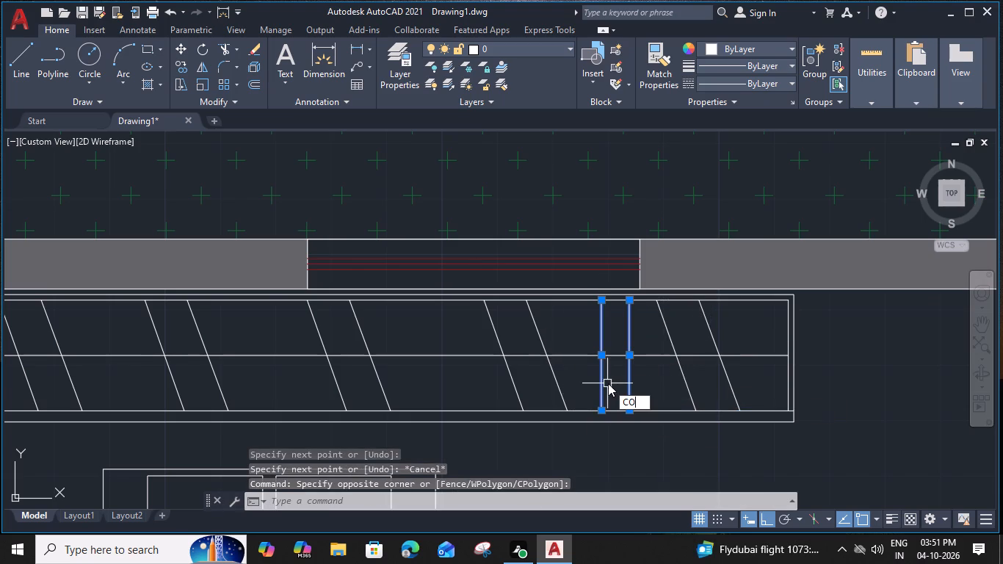
click(629, 411)
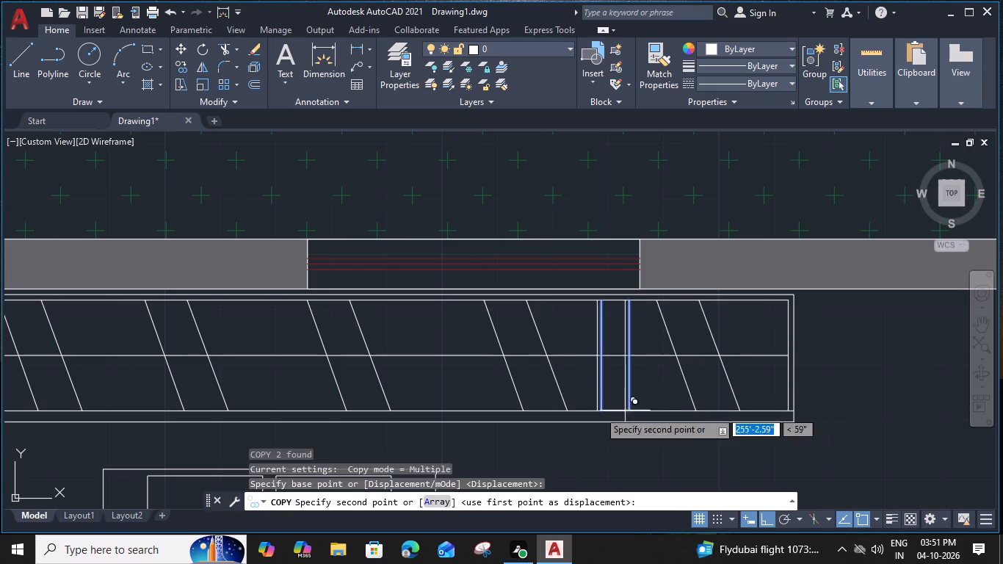
click(452, 412)
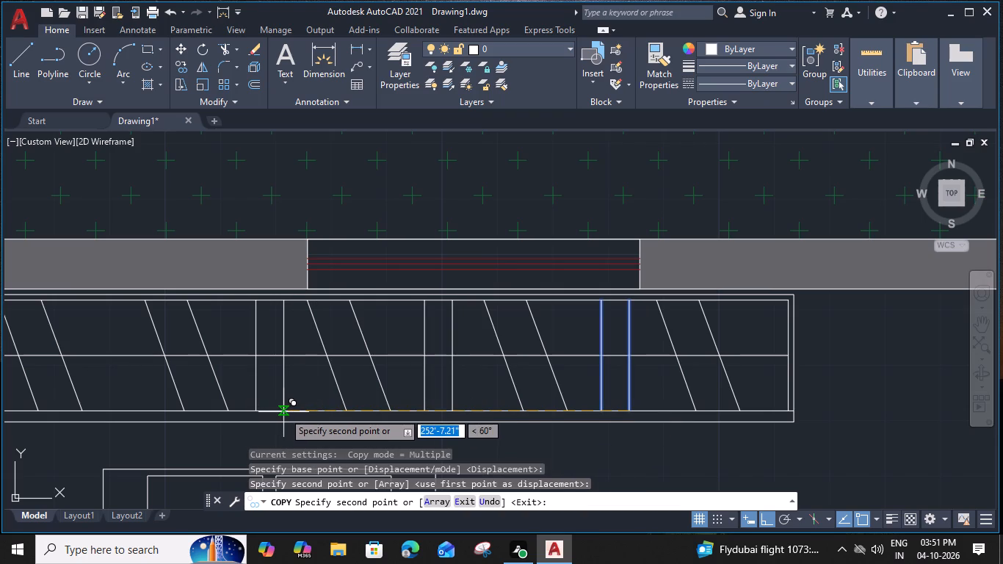
click(283, 412)
middle_drag(250, 408, 627, 403)
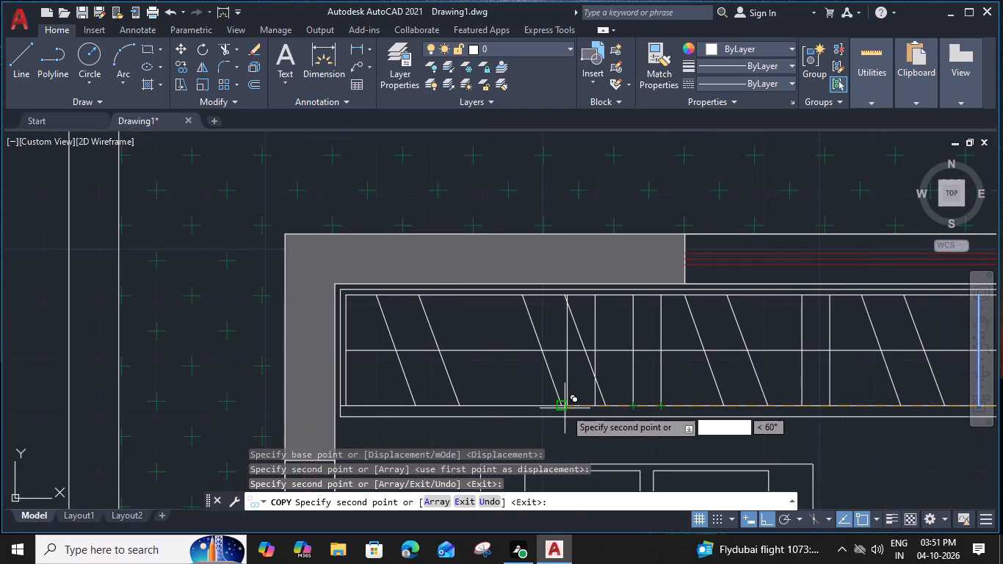
click(506, 405)
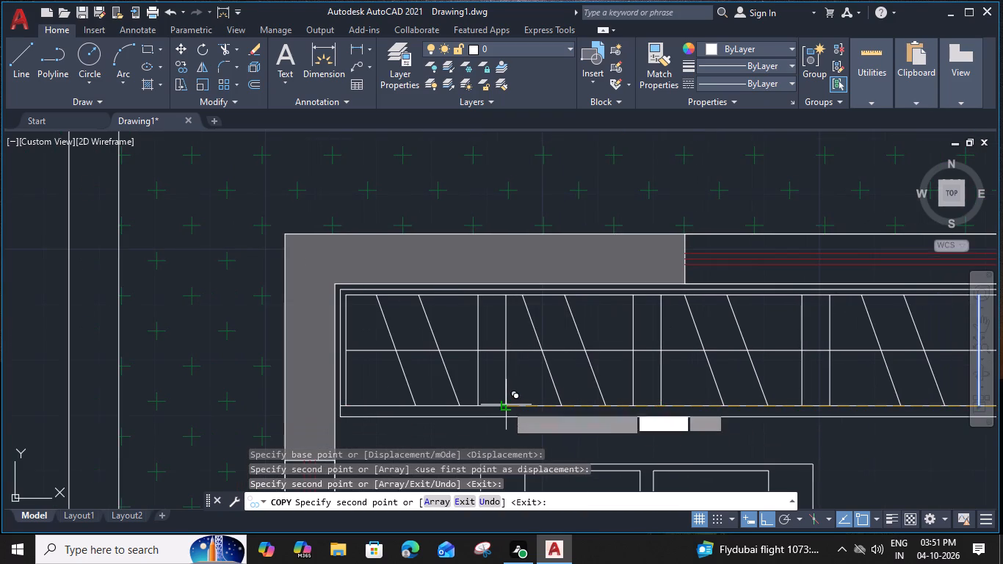
key(Escape)
Delete the solid grey hatch filling the walls.
scroll(526, 393, down, 3)
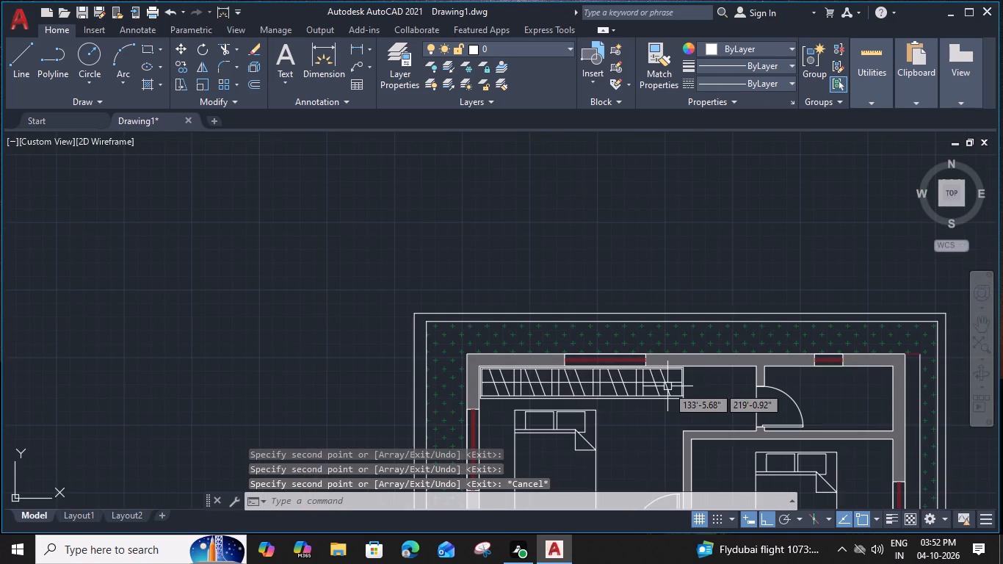
middle_drag(680, 394, 631, 330)
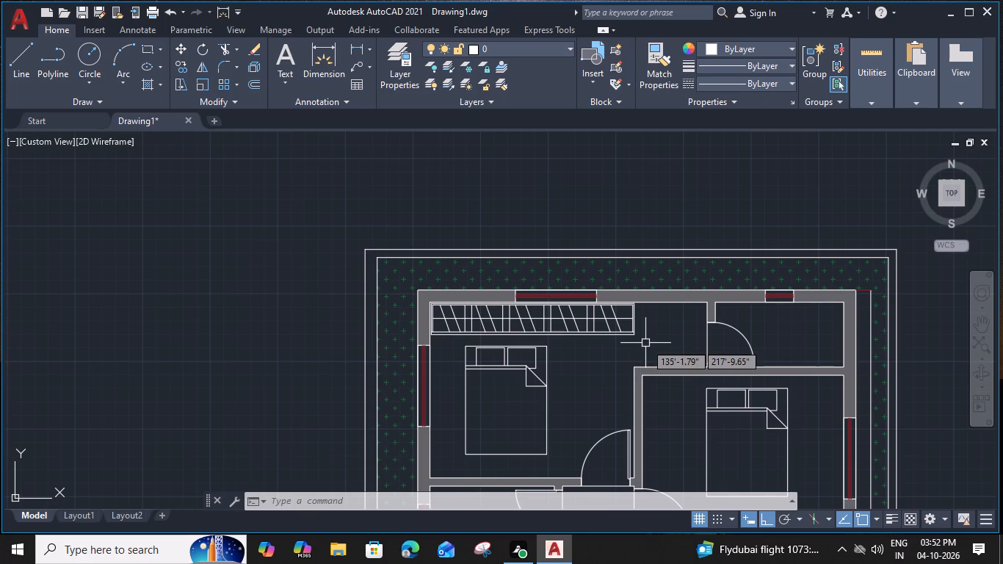
scroll(584, 307, up, 1)
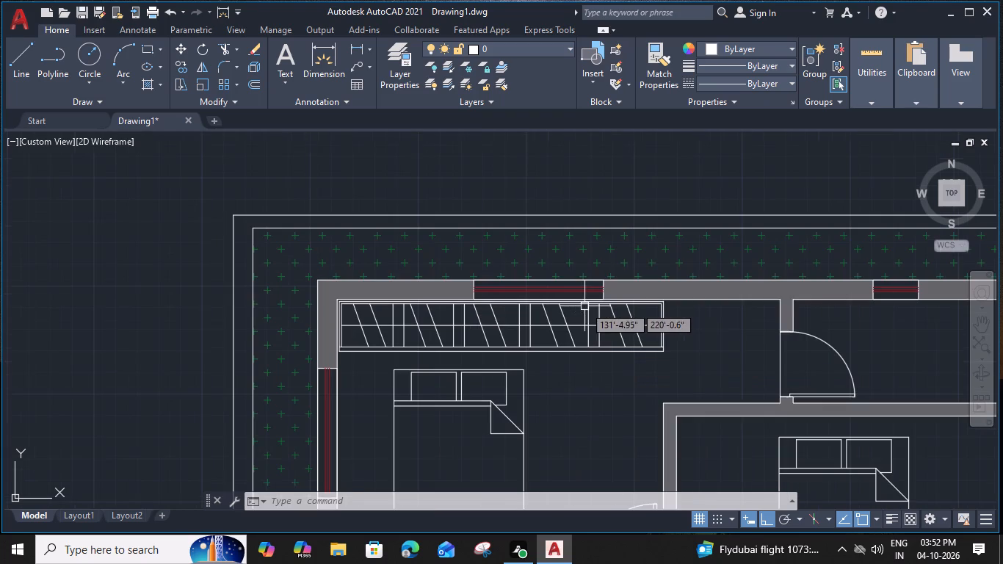
click(623, 292)
key(Delete)
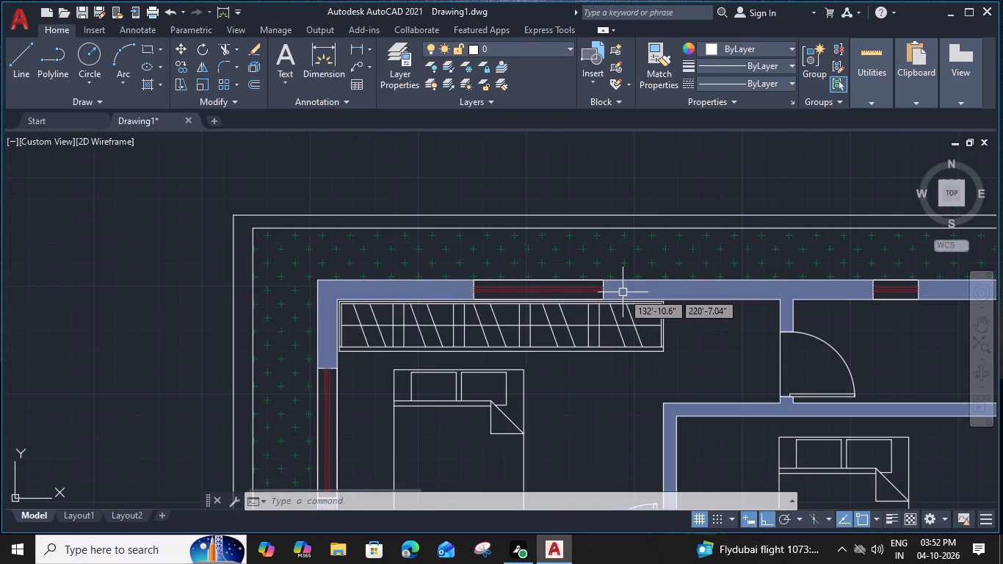
Move the bedroom's top-wall window right along the wall until its right end sits just past the wardrobe's right end.
click(599, 292)
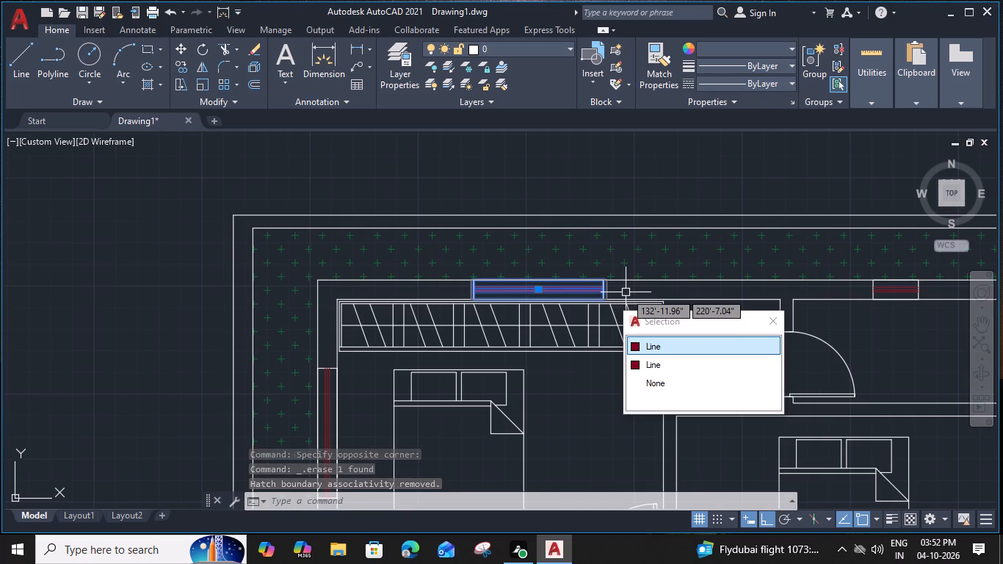
text(M)
key(space)
key(space)
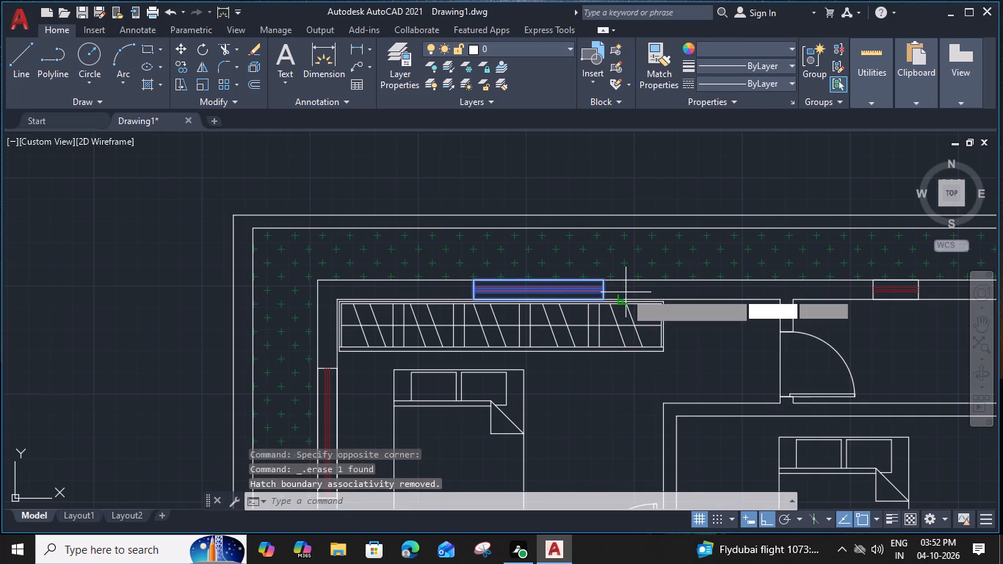
scroll(610, 278, up, 3)
click(584, 283)
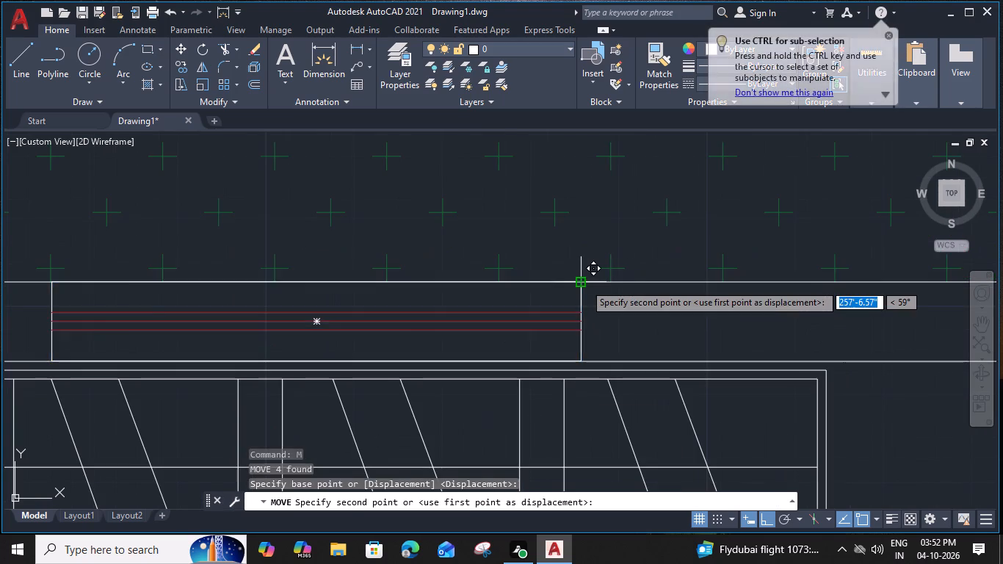
scroll(584, 283, down, 3)
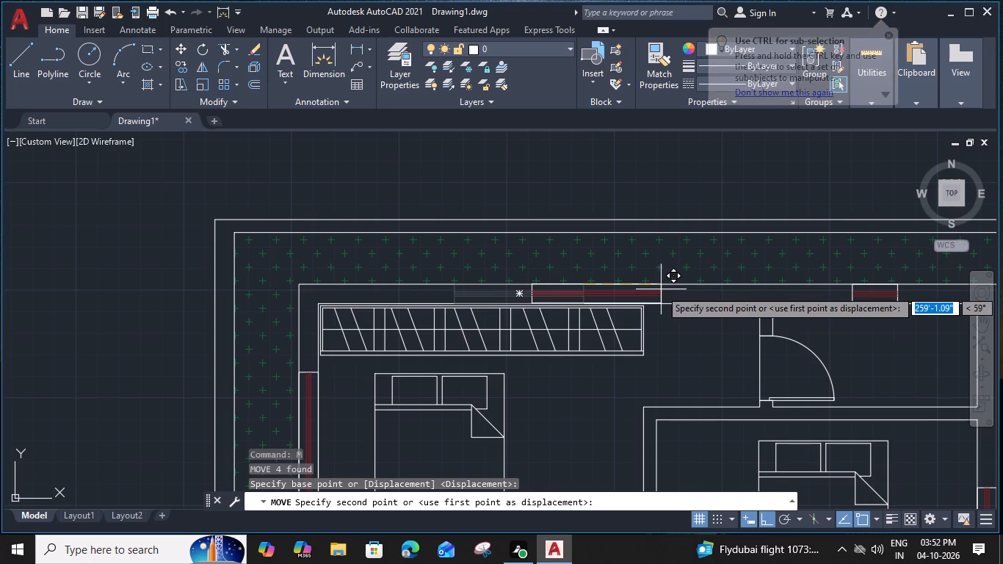
scroll(651, 286, up, 3)
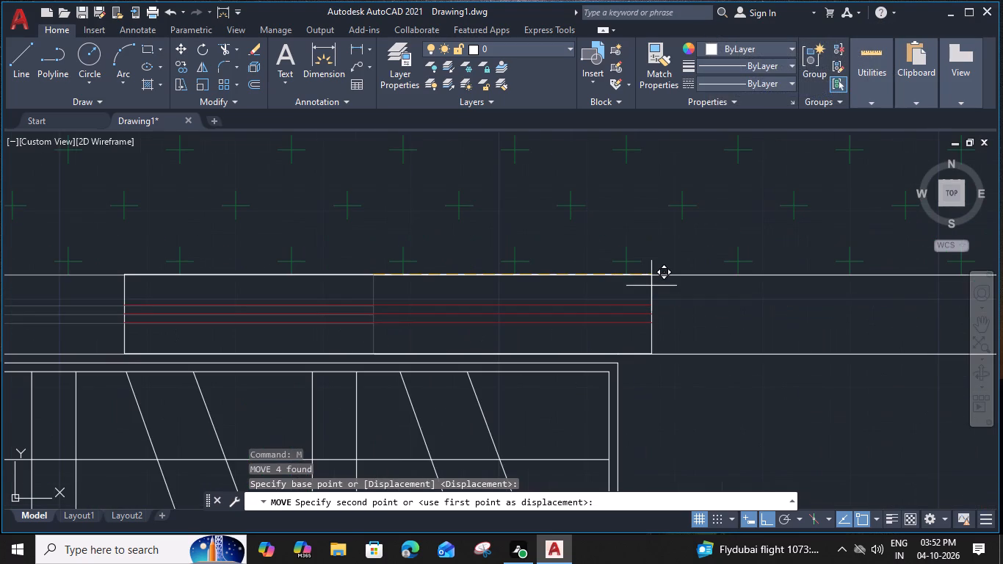
click(645, 275)
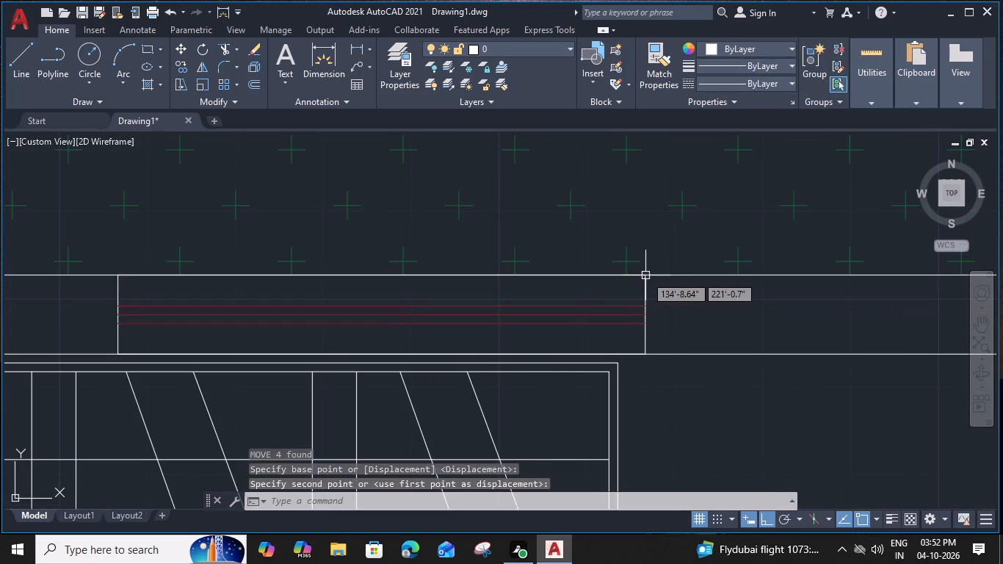
scroll(645, 275, down, 4)
middle_drag(663, 345, 677, 344)
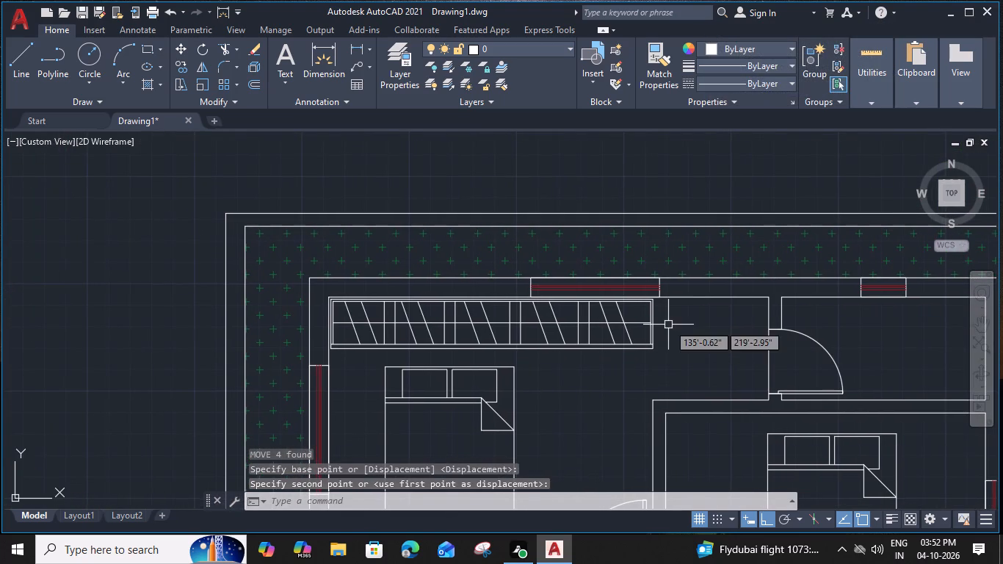
Move the wardrobe's two right-end vertical lines left to just past its third pair of vertical dividers.
scroll(533, 300, up, 2)
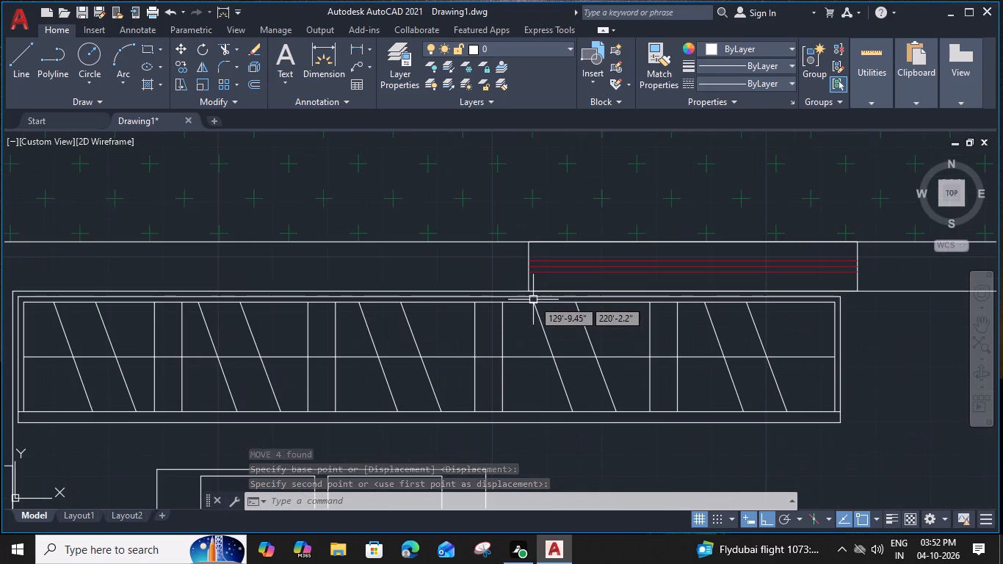
click(849, 313)
click(825, 322)
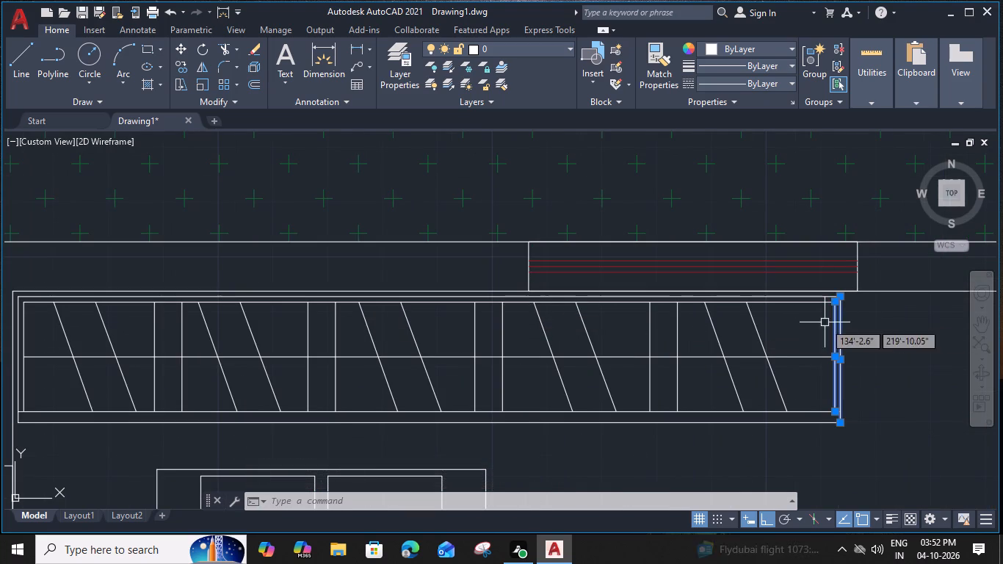
text(M)
key(space)
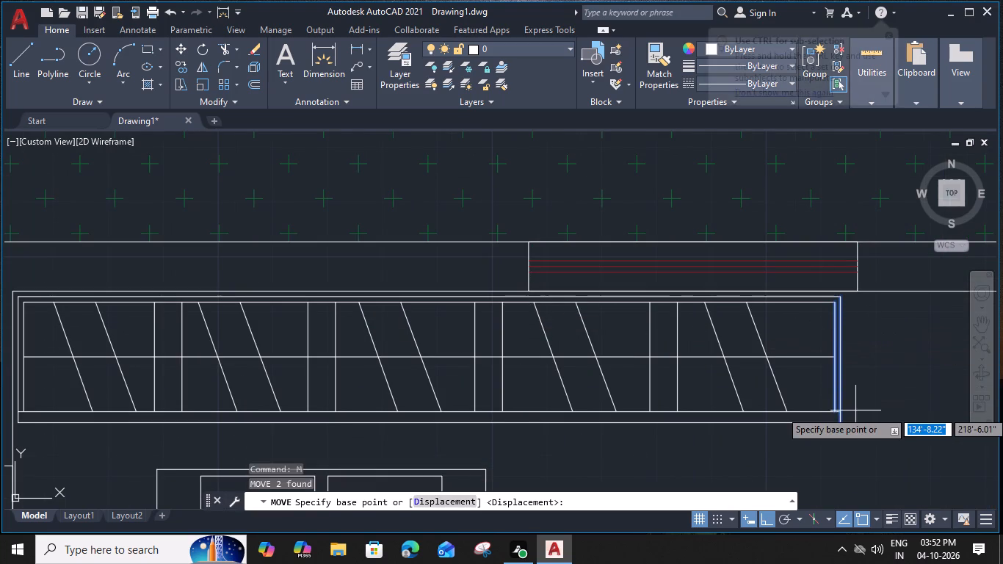
click(841, 299)
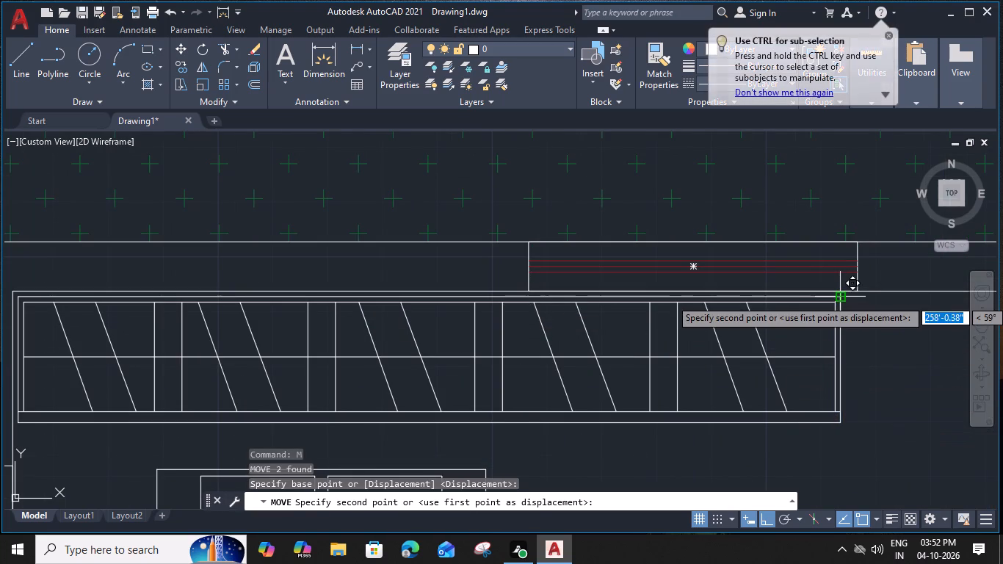
click(515, 296)
Trim the wardrobe's horizontal lines at the new right end and remove the divider line beside it.
text(TR)
key(space)
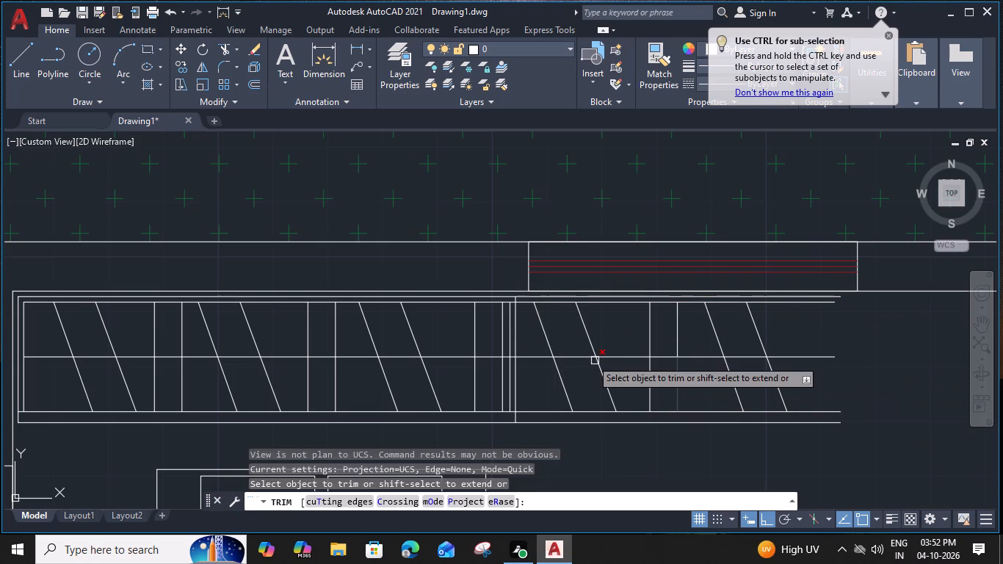
scroll(524, 303, up, 3)
click(522, 272)
click(523, 295)
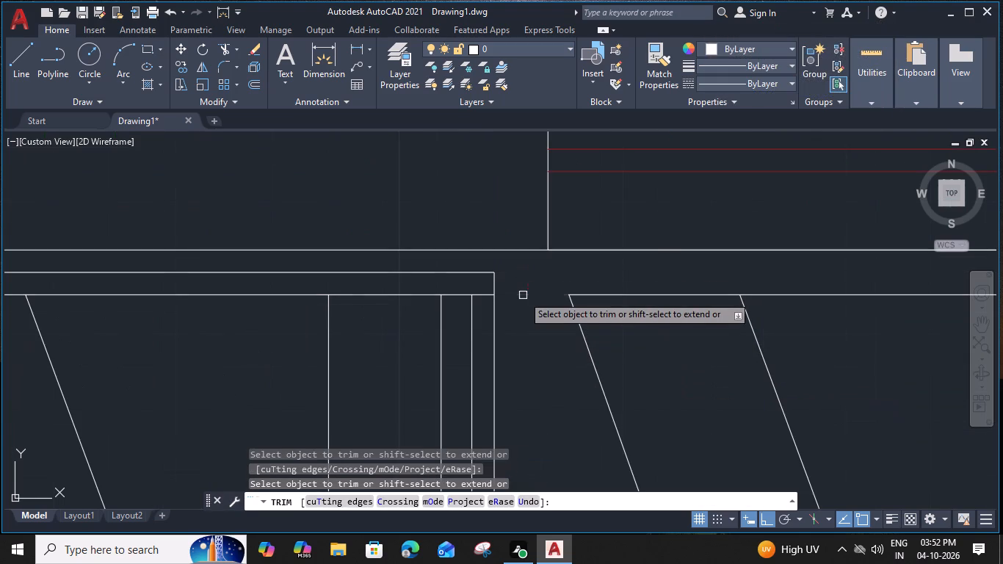
click(439, 313)
scroll(440, 313, down, 2)
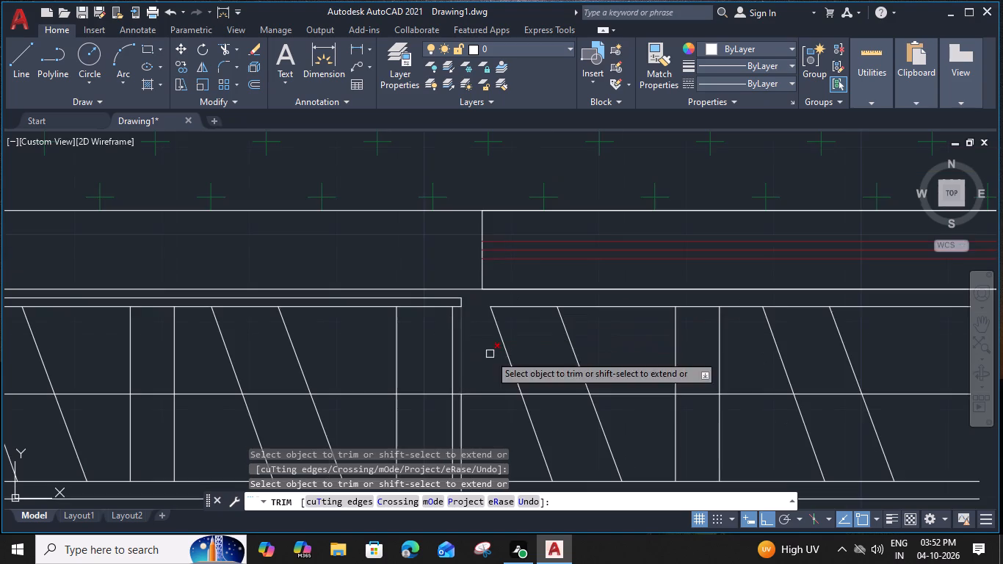
middle_drag(490, 379, 496, 339)
scroll(460, 357, up, 2)
click(466, 349)
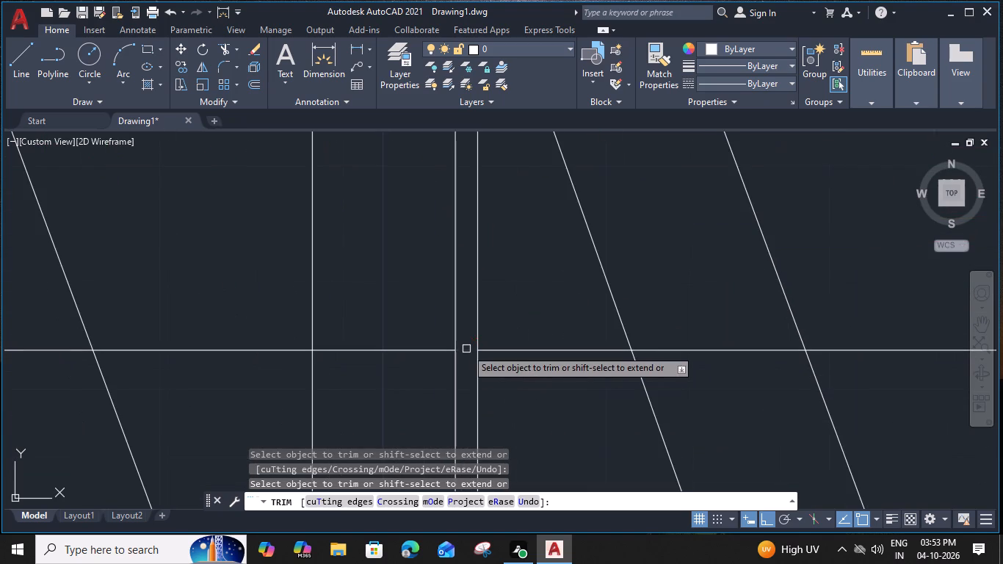
scroll(466, 349, down, 3)
scroll(481, 412, up, 2)
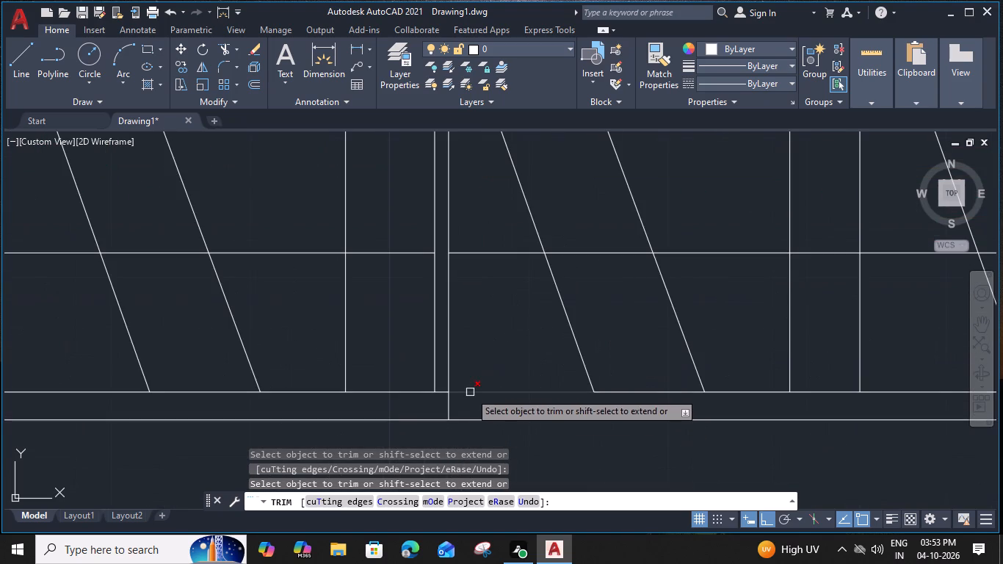
click(470, 392)
click(471, 422)
scroll(471, 421, down, 3)
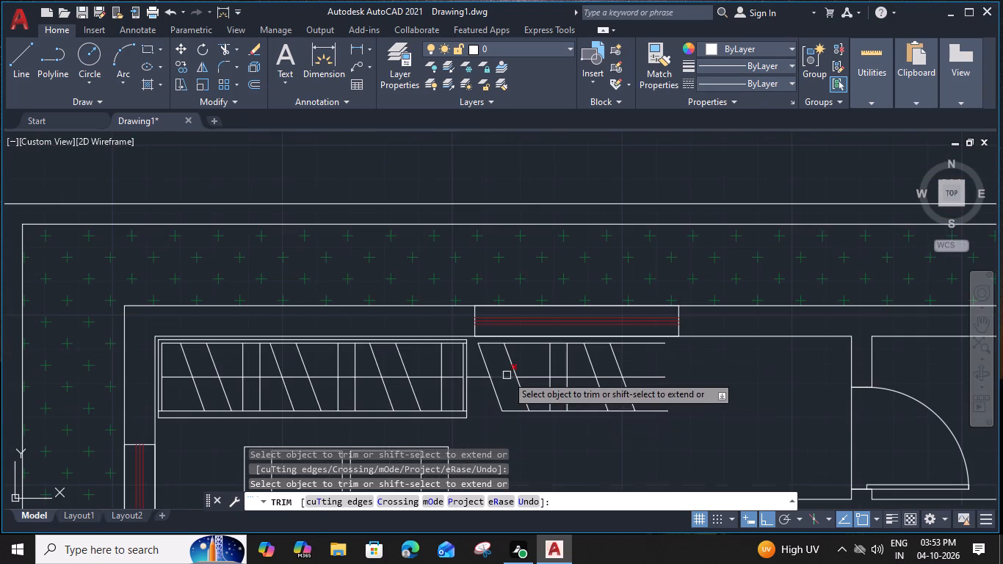
key(Escape)
Delete the leftover slanted, vertical and horizontal lines beyond the shortened wardrobe's right end.
drag(675, 363, 654, 376)
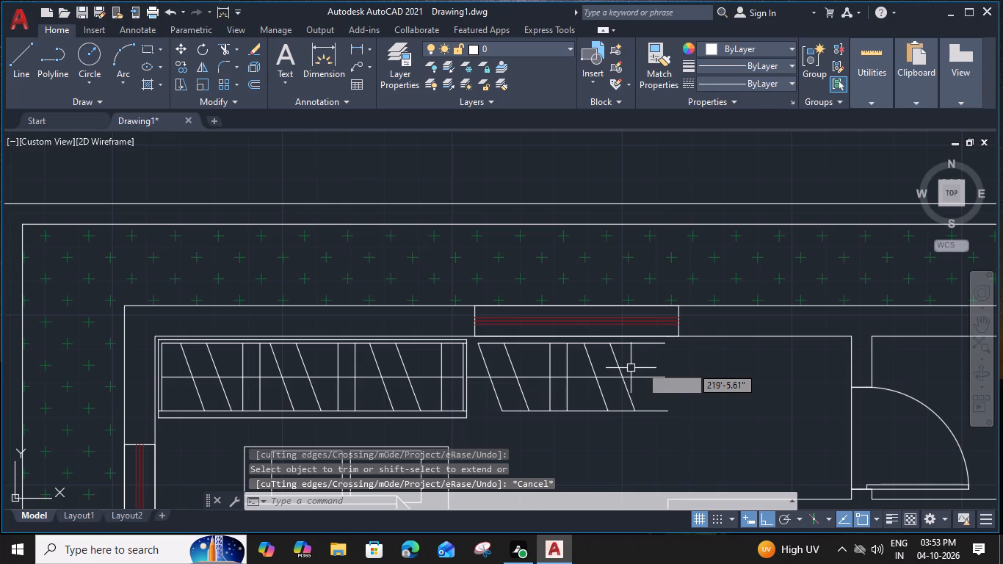
click(483, 419)
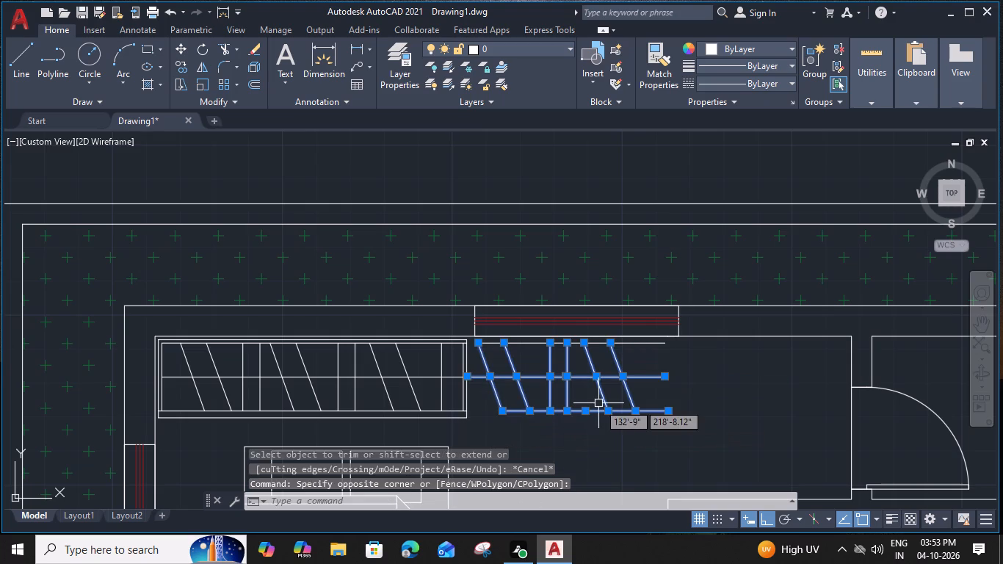
key(Delete)
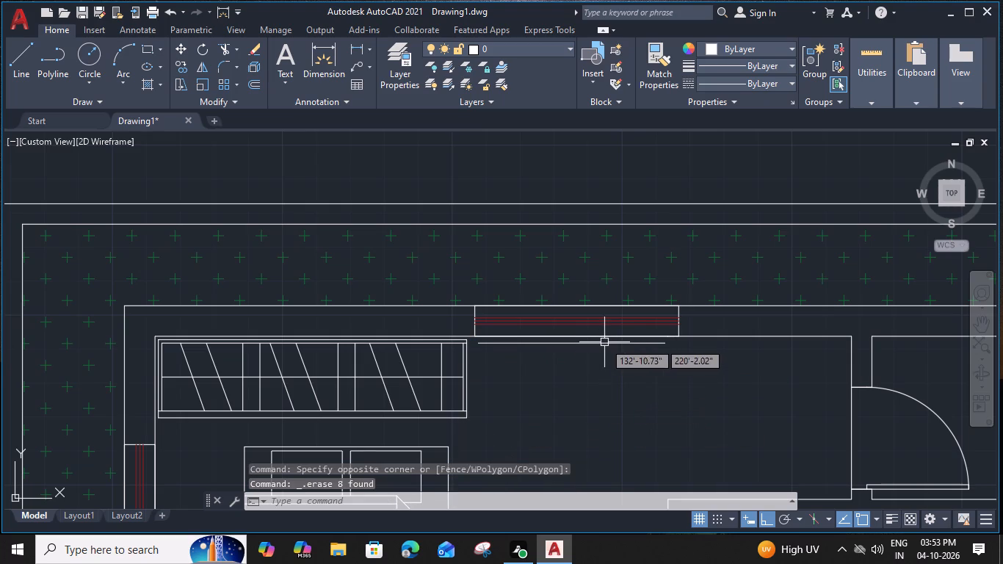
click(604, 342)
key(Delete)
Reposition the bed beneath the wardrobe slightly left toward the side window and slightly down, away from the wardrobe.
middle_drag(534, 405, 798, 325)
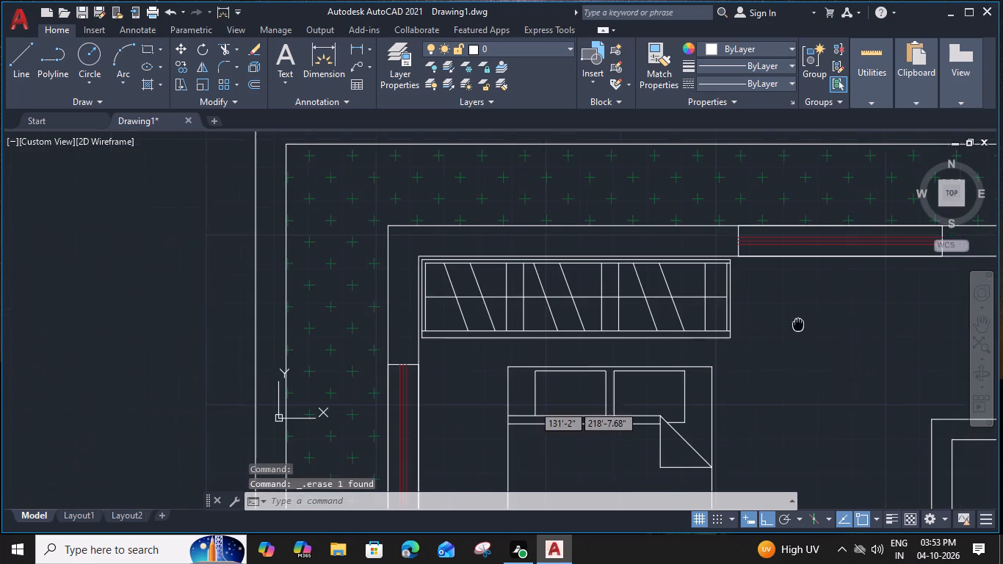
middle_drag(798, 325, 800, 327)
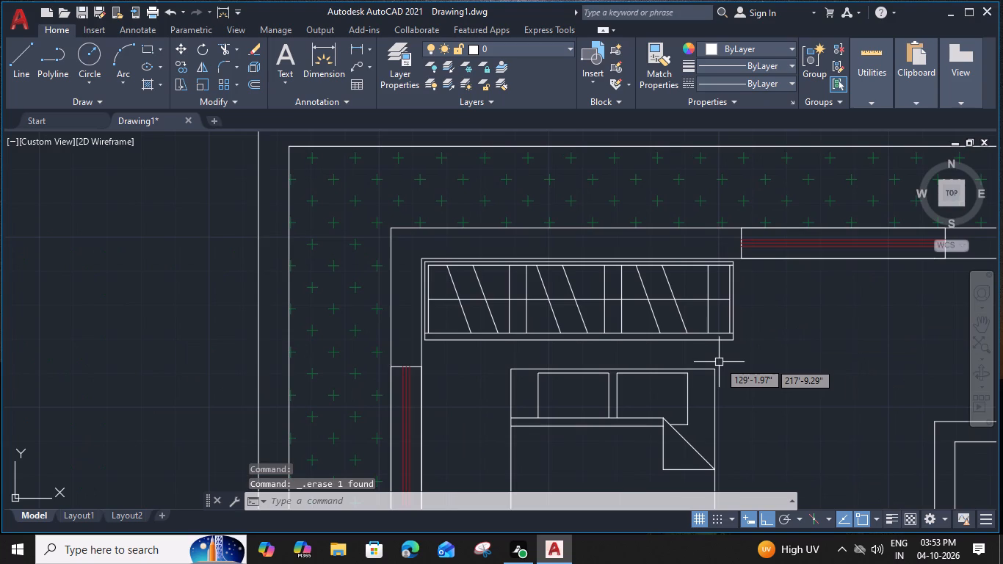
scroll(558, 368, up, 1)
click(480, 377)
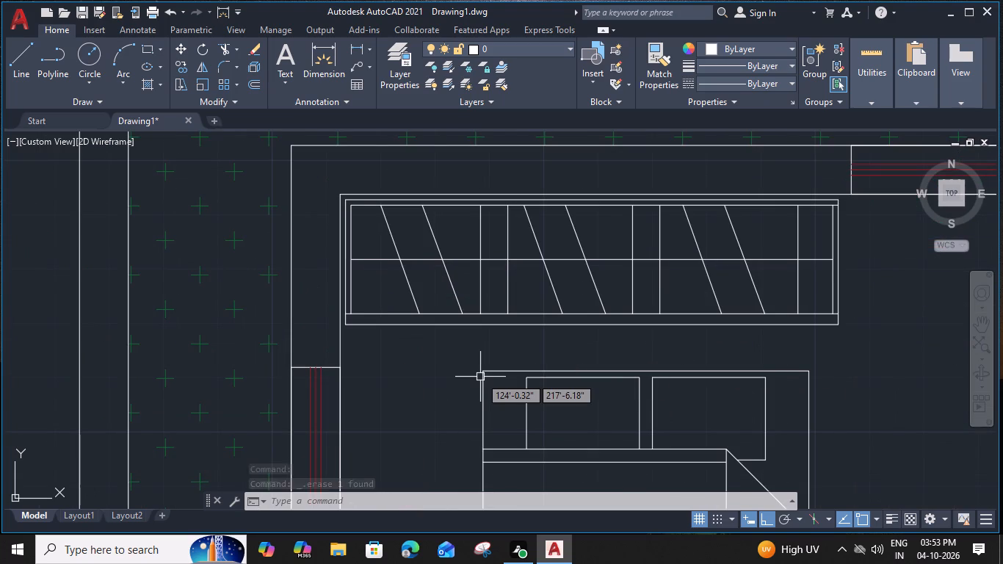
key(m)
key(space)
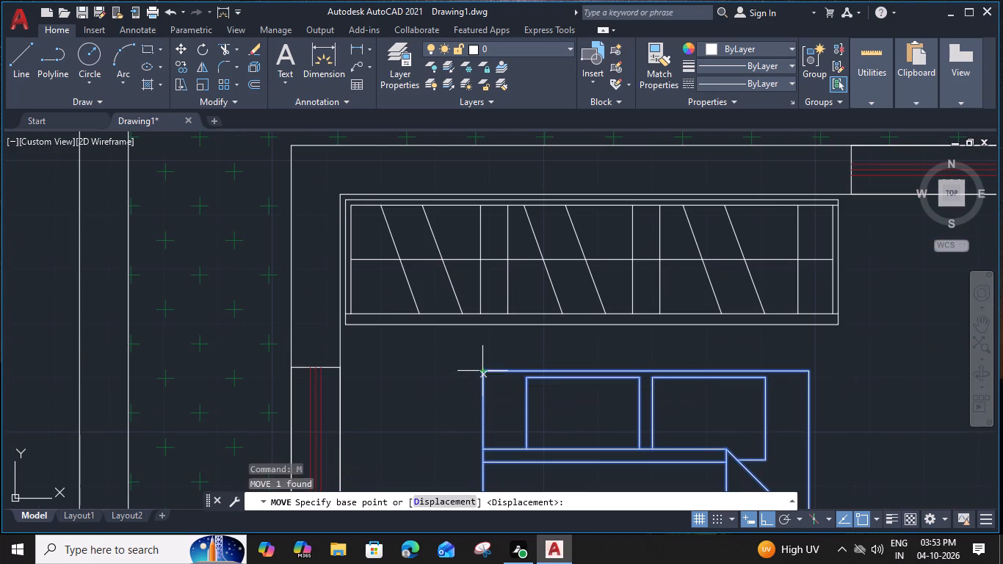
click(482, 369)
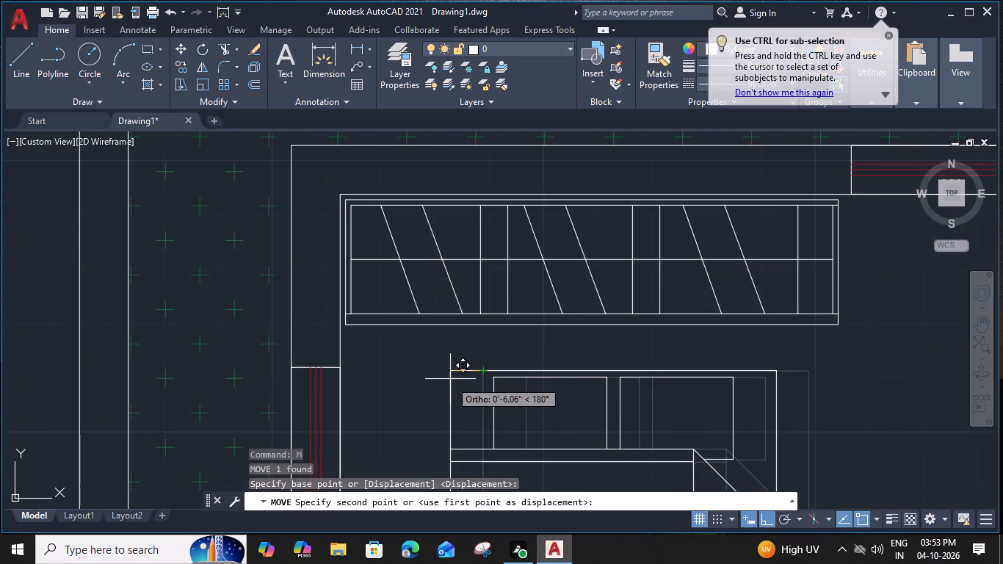
click(436, 378)
scroll(548, 371, down, 2)
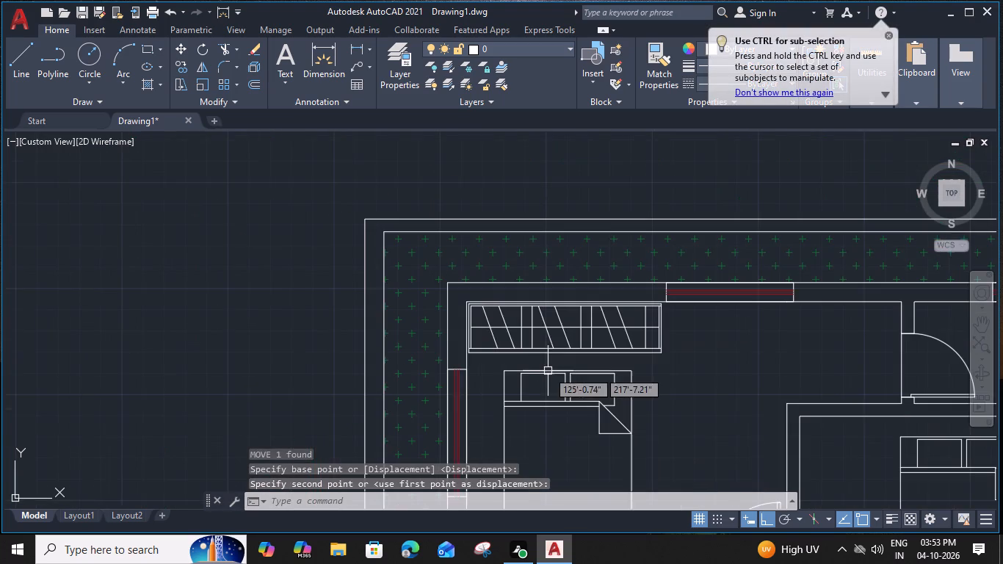
middle_drag(558, 372, 562, 307)
click(562, 307)
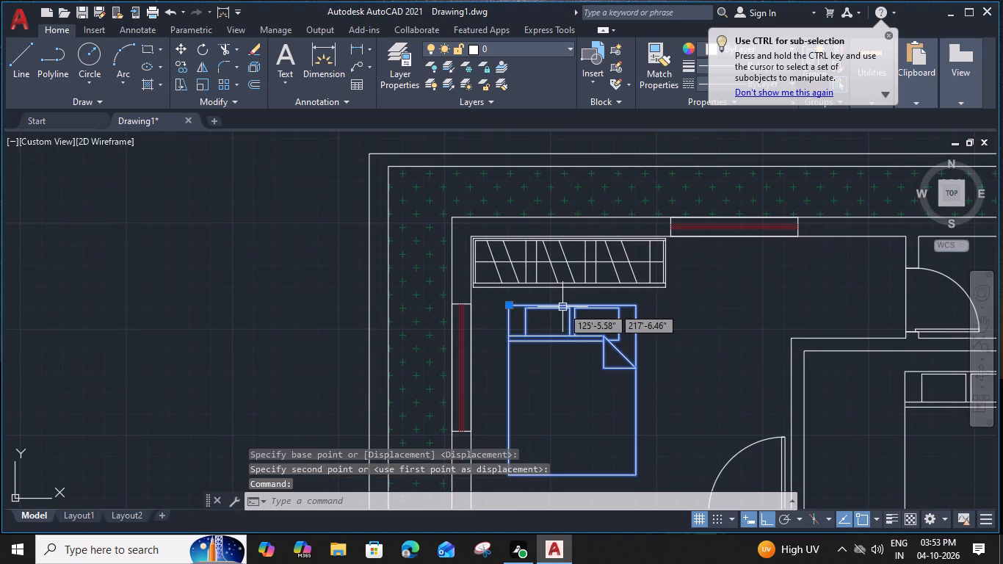
text(M)
key(space)
click(562, 307)
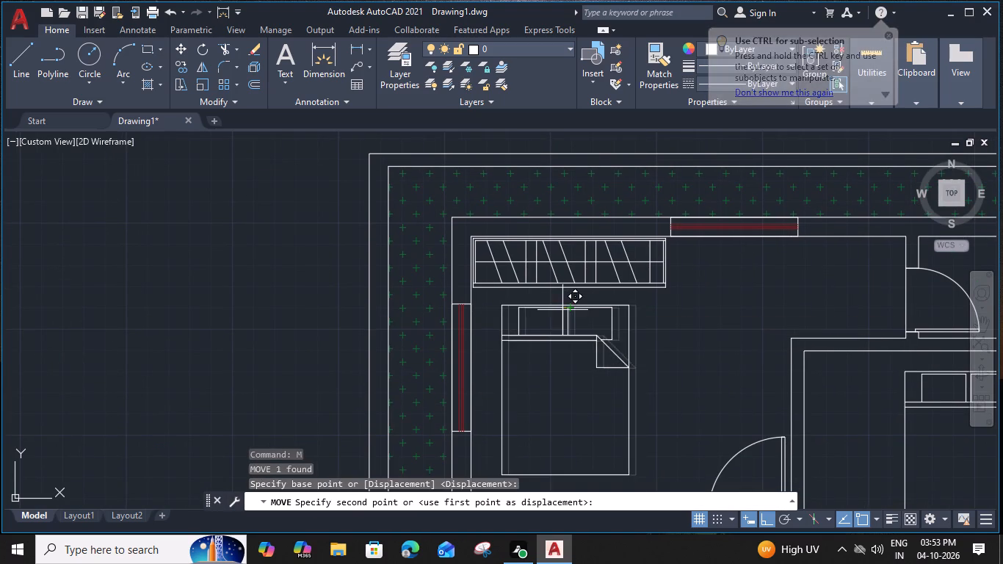
click(560, 322)
Scale the bed beneath the wardrobe down to roughly four-fifths of its size about the midpoint of its headboard edge.
scroll(639, 328, down, 2)
middle_drag(693, 346, 692, 343)
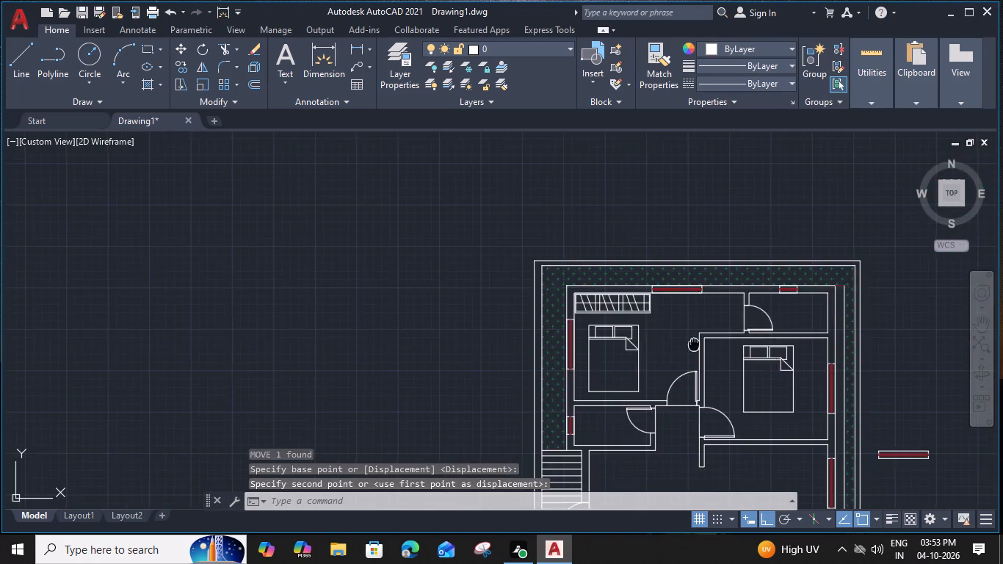
middle_drag(692, 343, 526, 314)
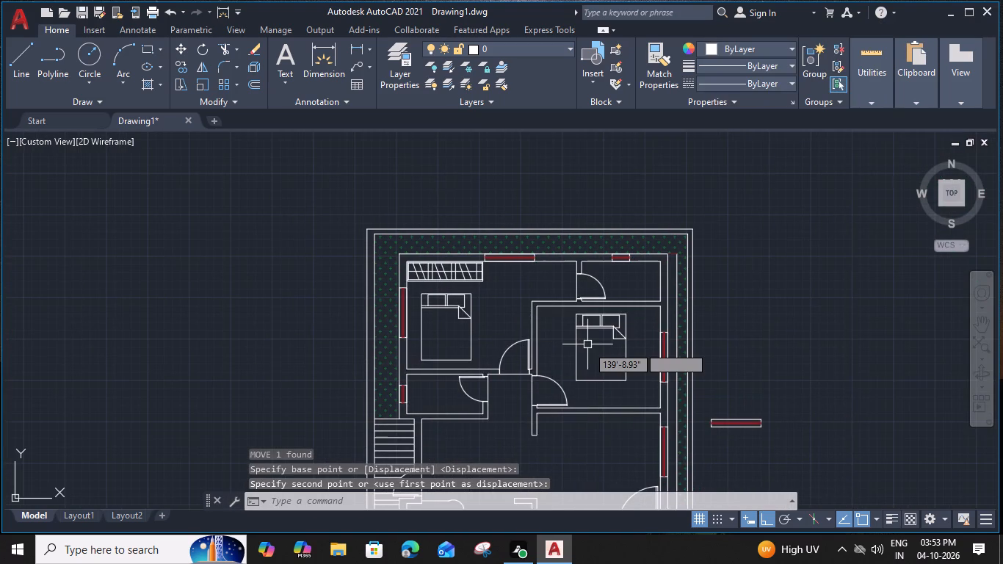
middle_drag(457, 312, 486, 332)
click(481, 323)
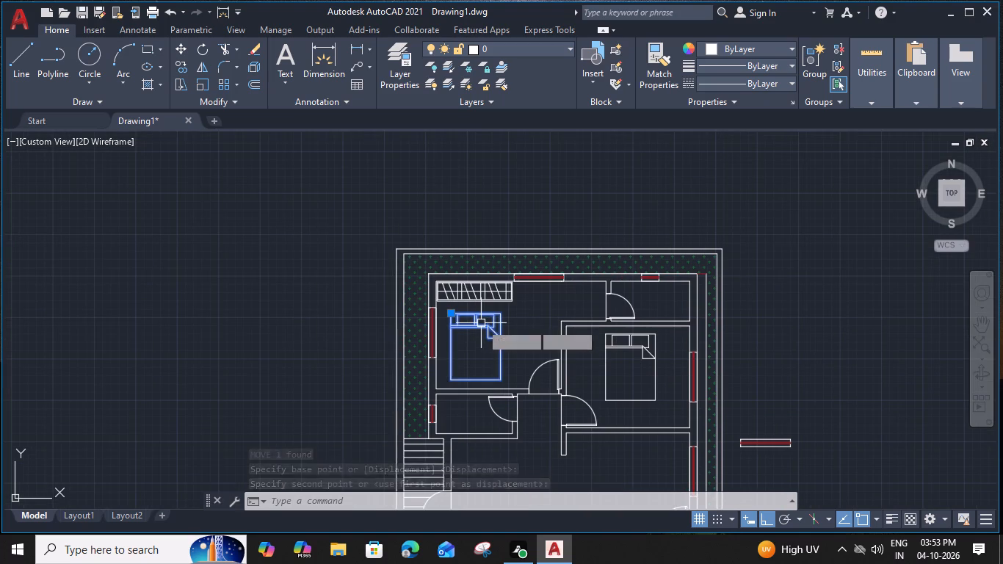
text(SC)
key(space)
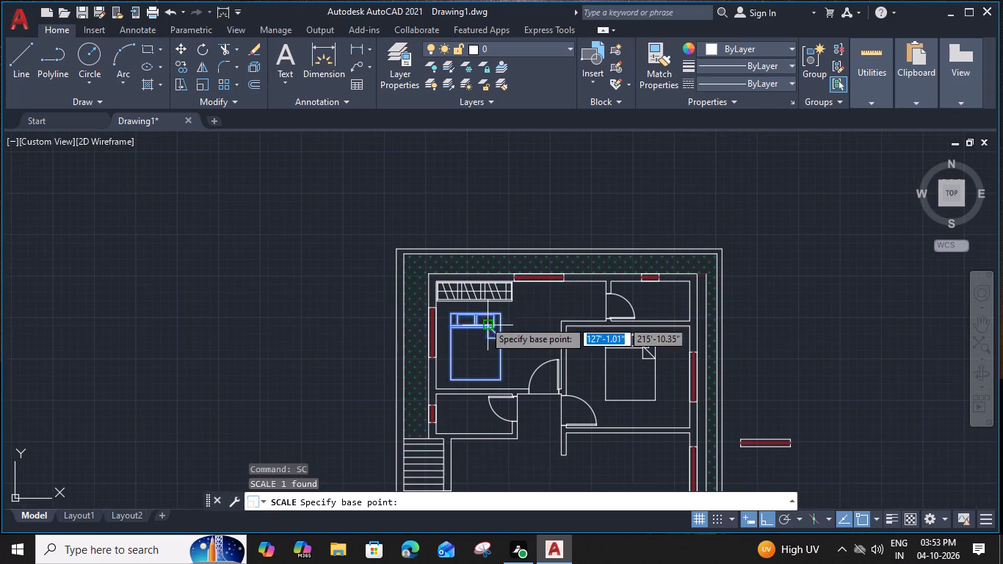
scroll(482, 314, up, 3)
click(450, 310)
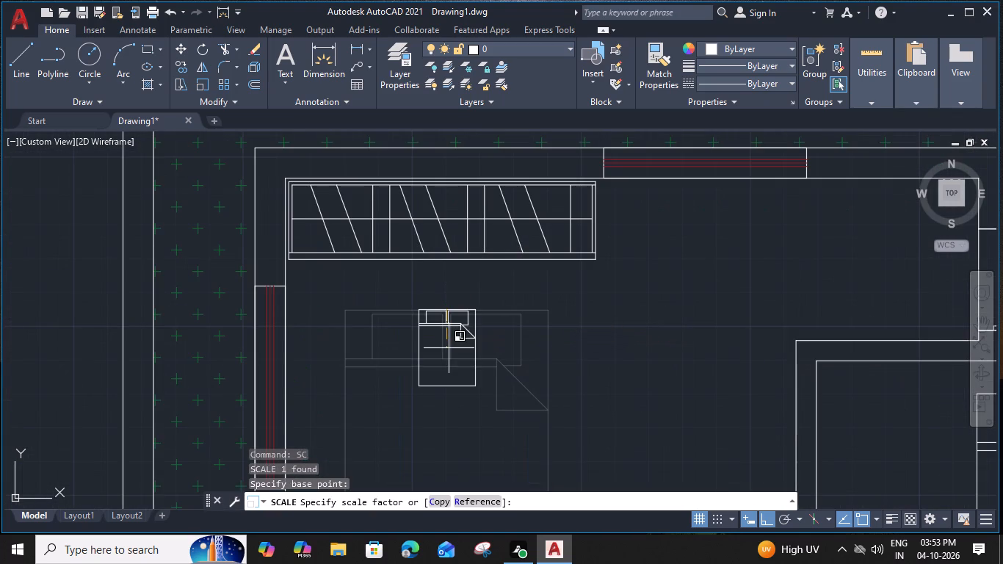
middle_drag(449, 386, 499, 272)
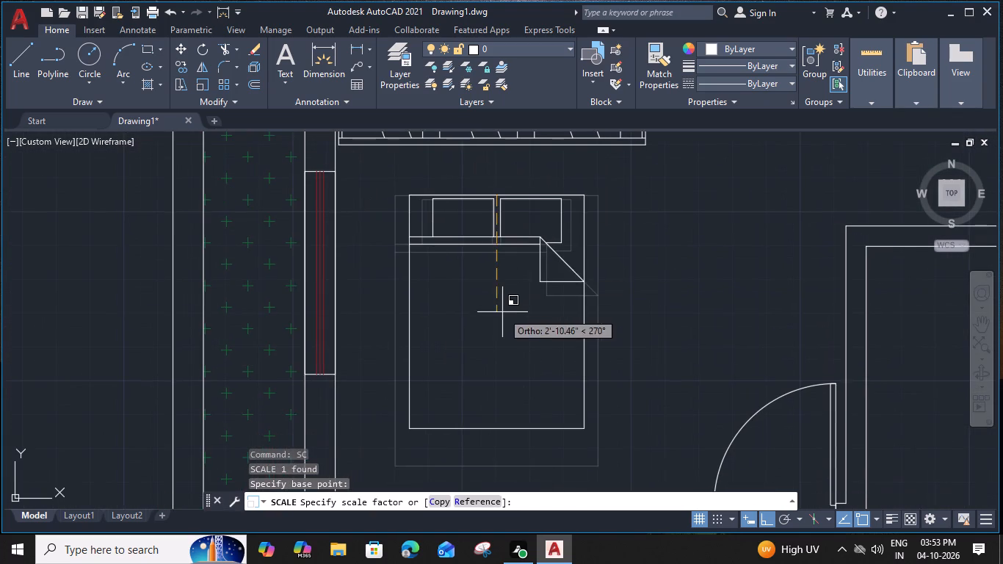
click(503, 302)
scroll(504, 303, down, 2)
middle_drag(631, 321, 604, 308)
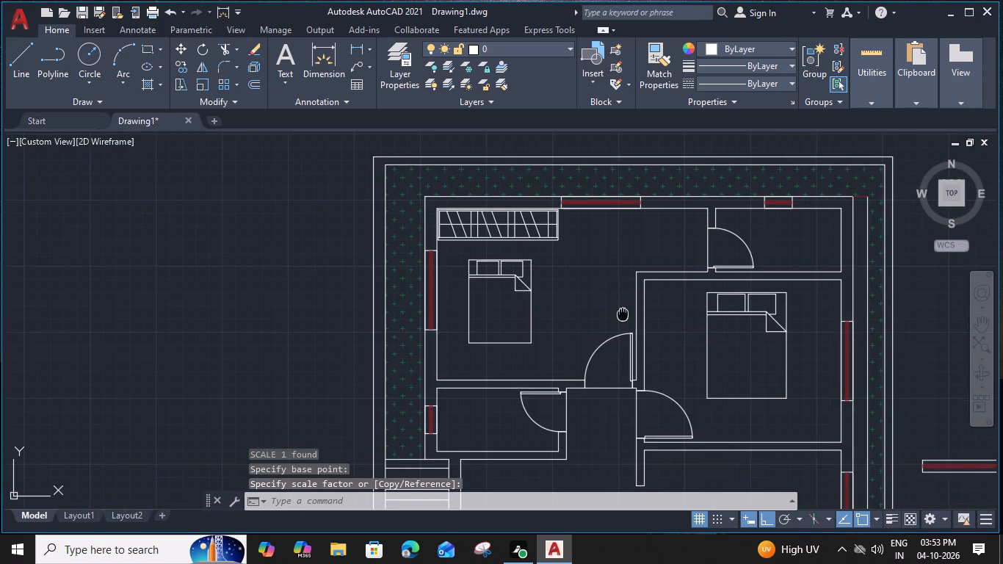
Scale the bed in the second bedroom down to roughly four-fifths of its size about the midpoint of its headboard edge.
middle_drag(604, 308, 579, 311)
click(657, 317)
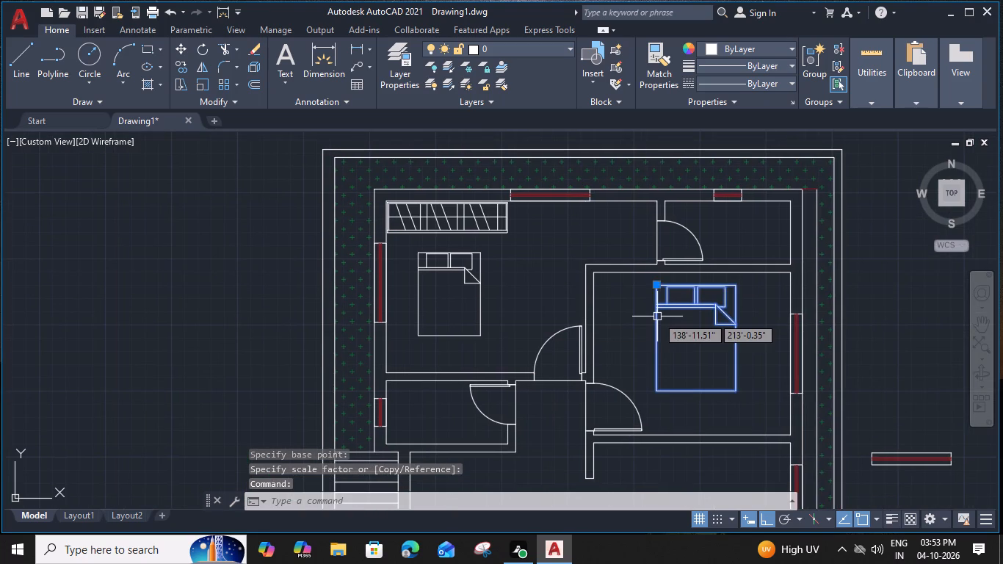
text(SC)
key(space)
scroll(703, 288, up, 1)
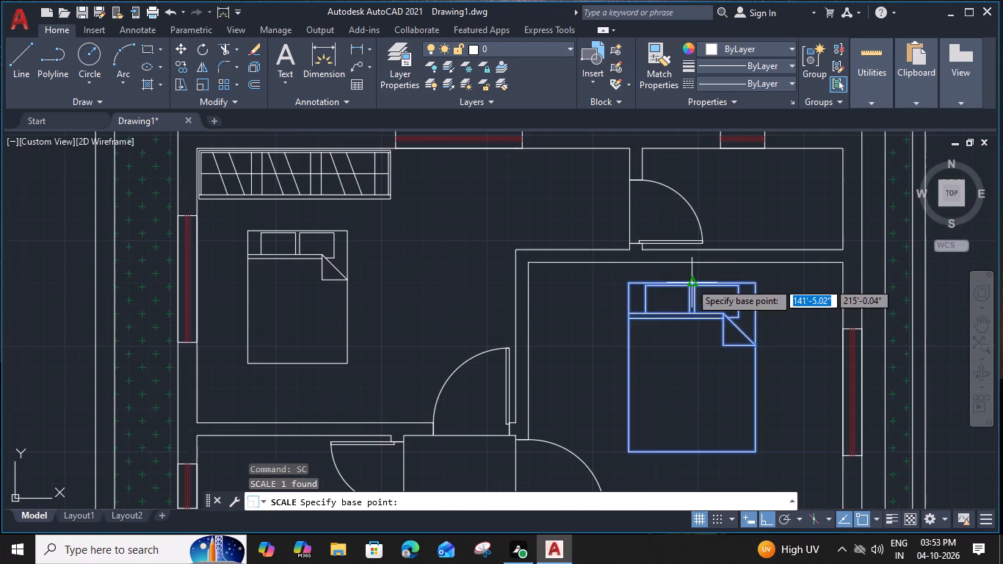
click(690, 282)
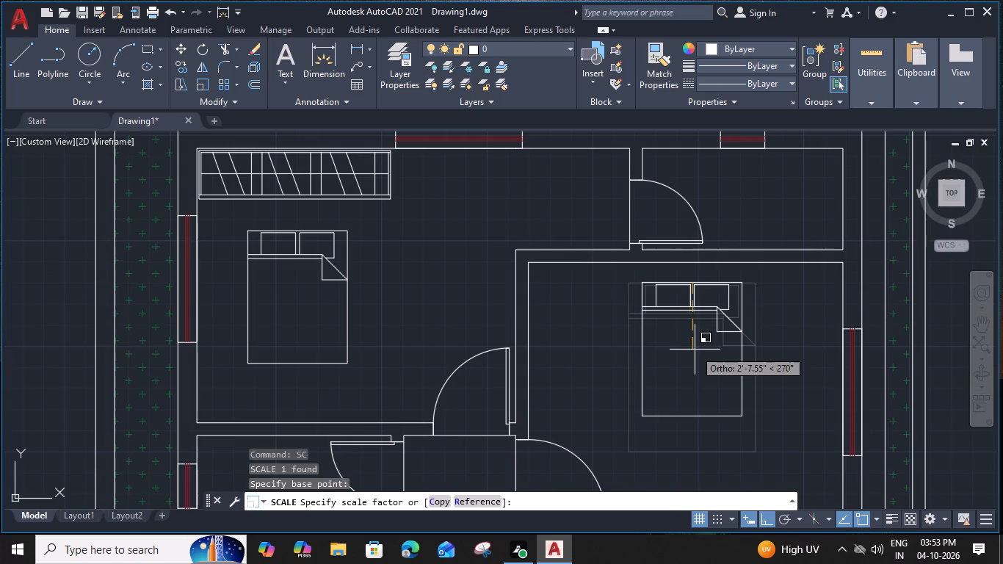
click(695, 350)
scroll(695, 342, down, 2)
middle_drag(669, 376, 661, 349)
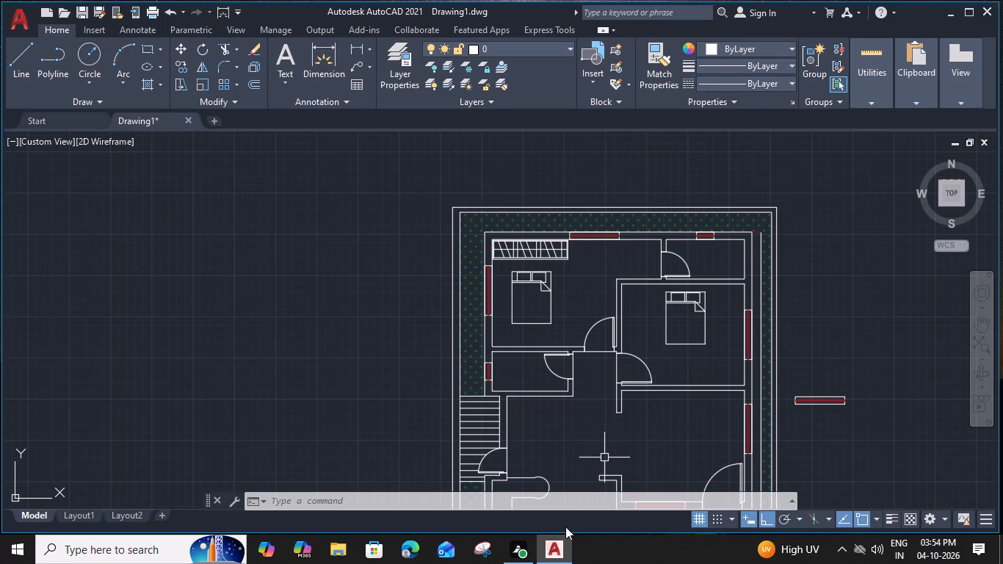
Insert the Toilet - Imperial block from the architectural tool palette into the small bathroom above the side stairs.
key(ctrl+3)
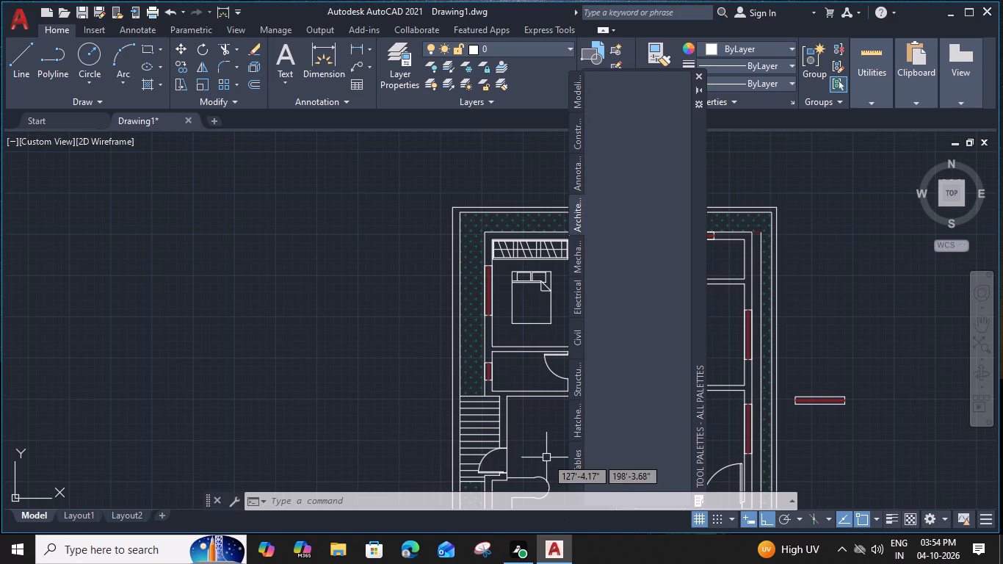
click(620, 270)
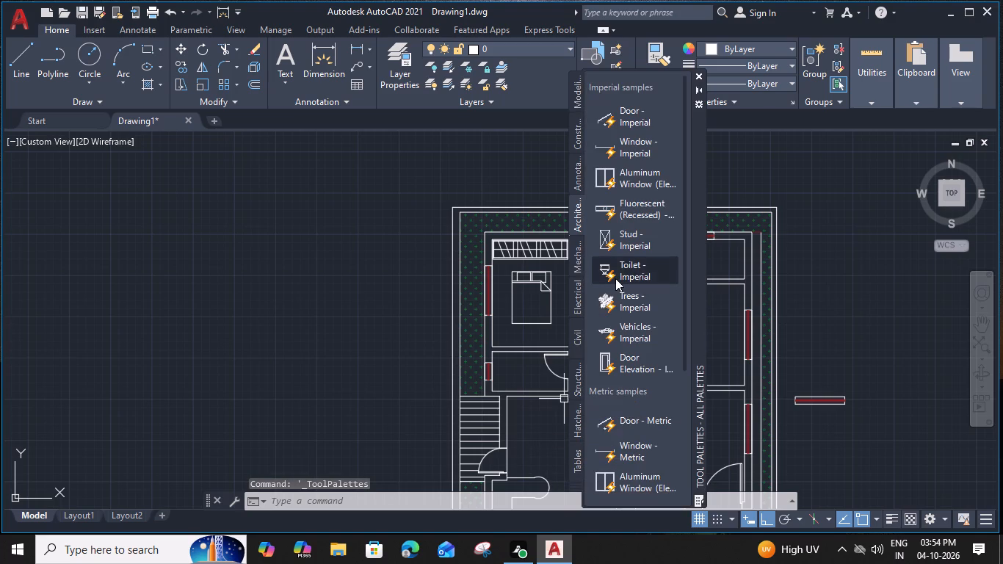
click(520, 383)
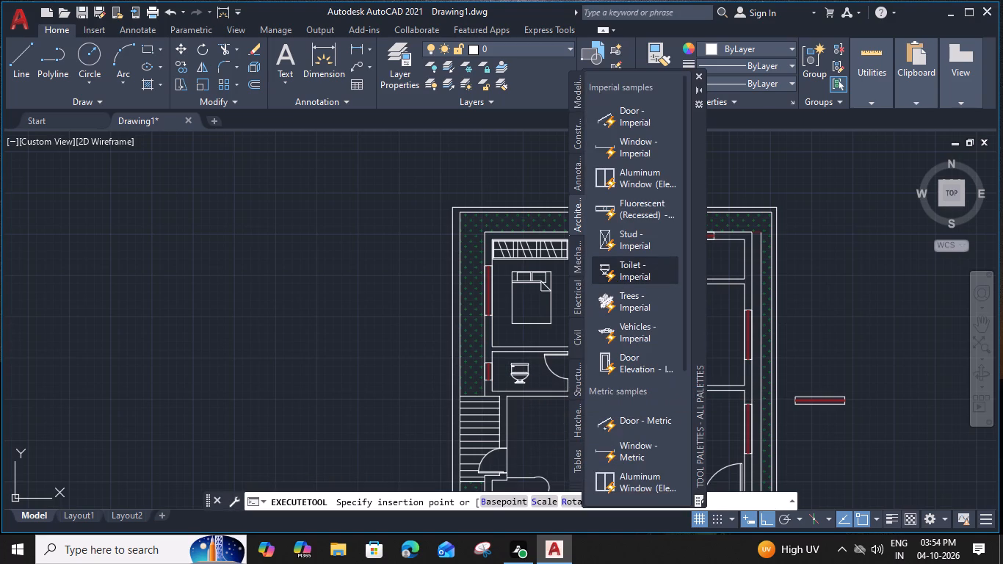
click(696, 73)
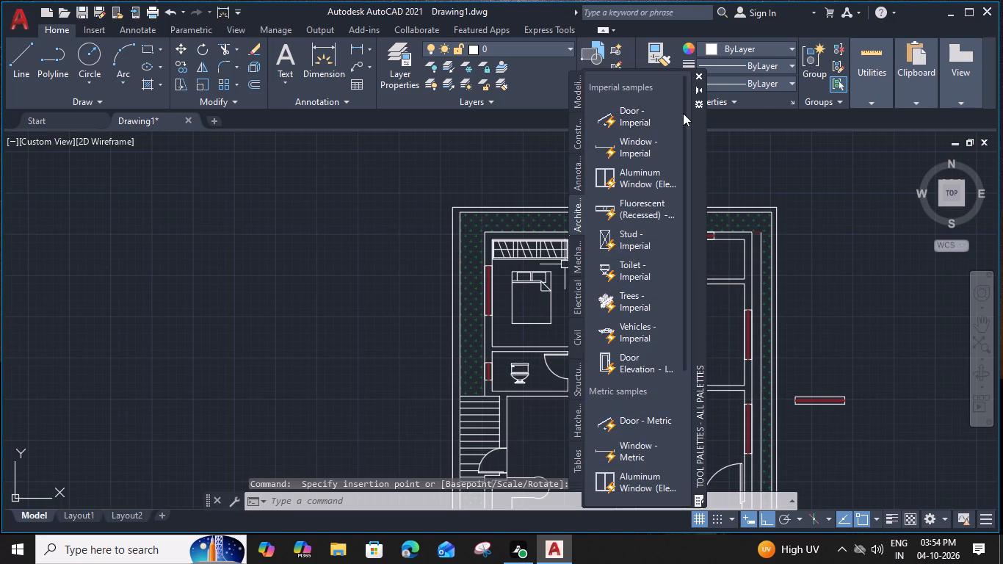
Switch the inserted toilet block to its Elongated (Plan) view.
click(528, 377)
scroll(528, 376, up, 4)
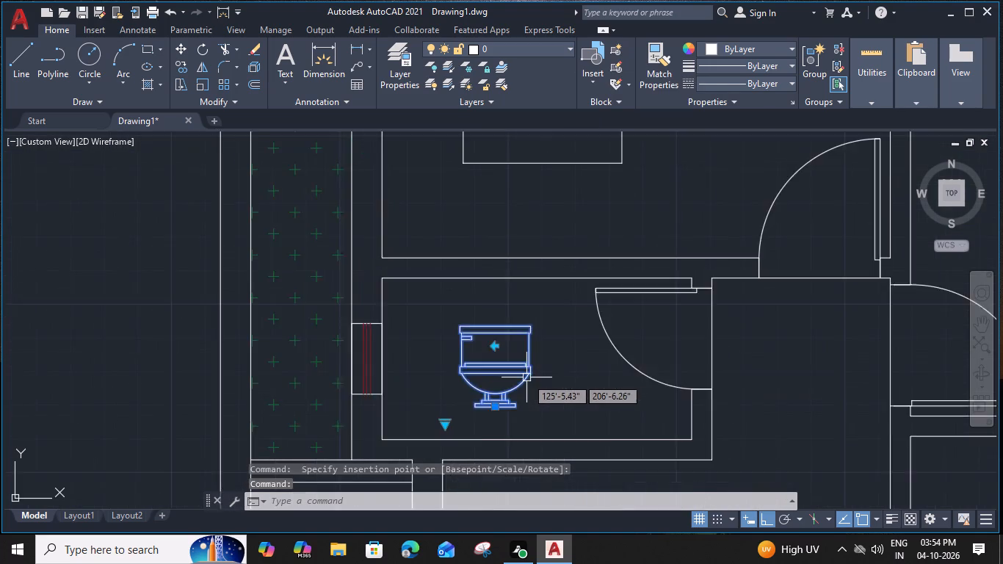
click(398, 454)
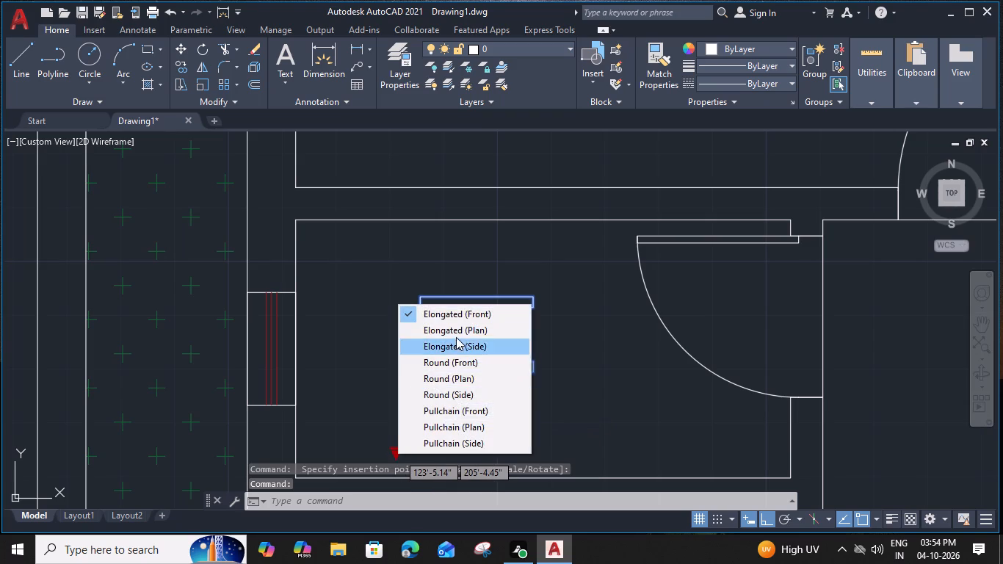
click(457, 336)
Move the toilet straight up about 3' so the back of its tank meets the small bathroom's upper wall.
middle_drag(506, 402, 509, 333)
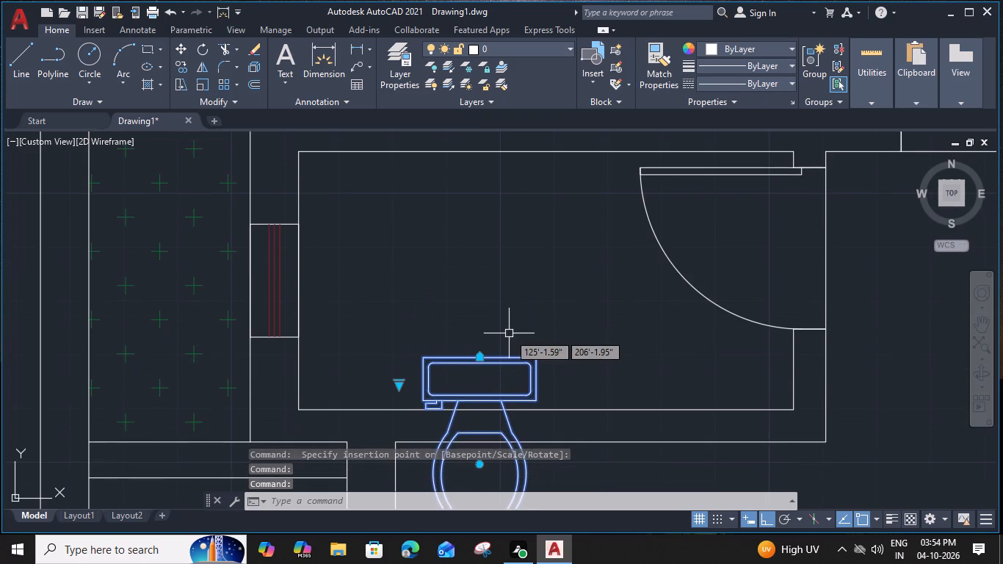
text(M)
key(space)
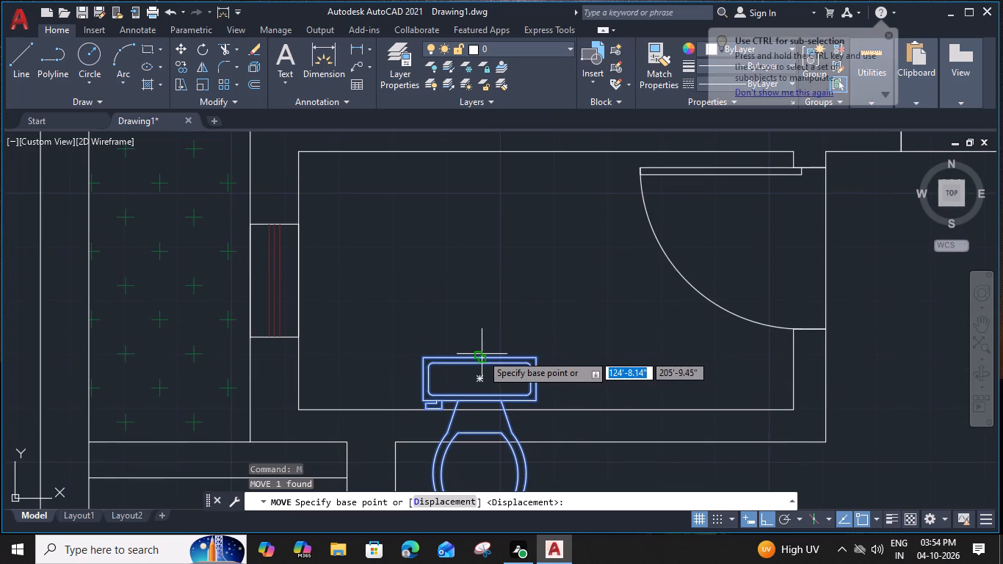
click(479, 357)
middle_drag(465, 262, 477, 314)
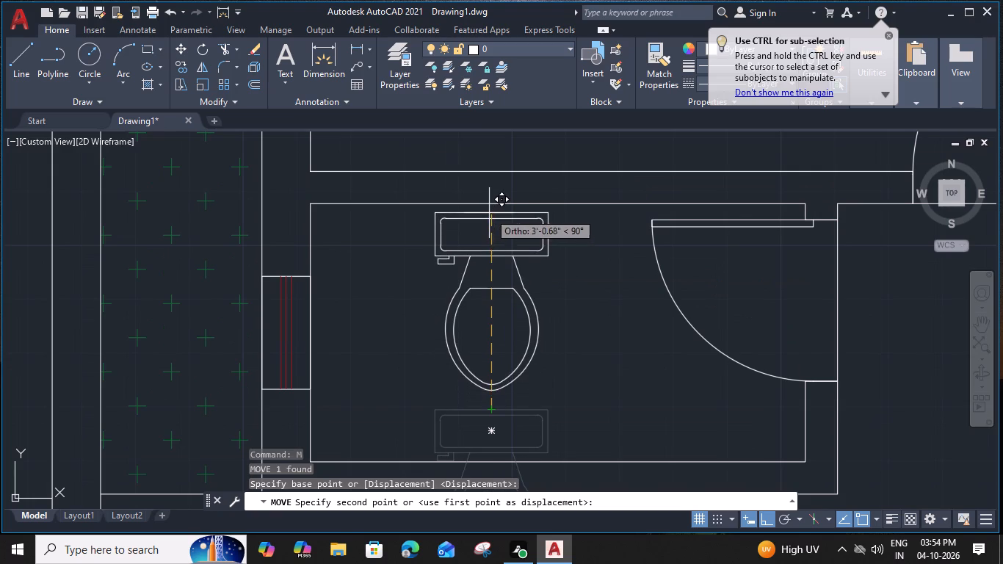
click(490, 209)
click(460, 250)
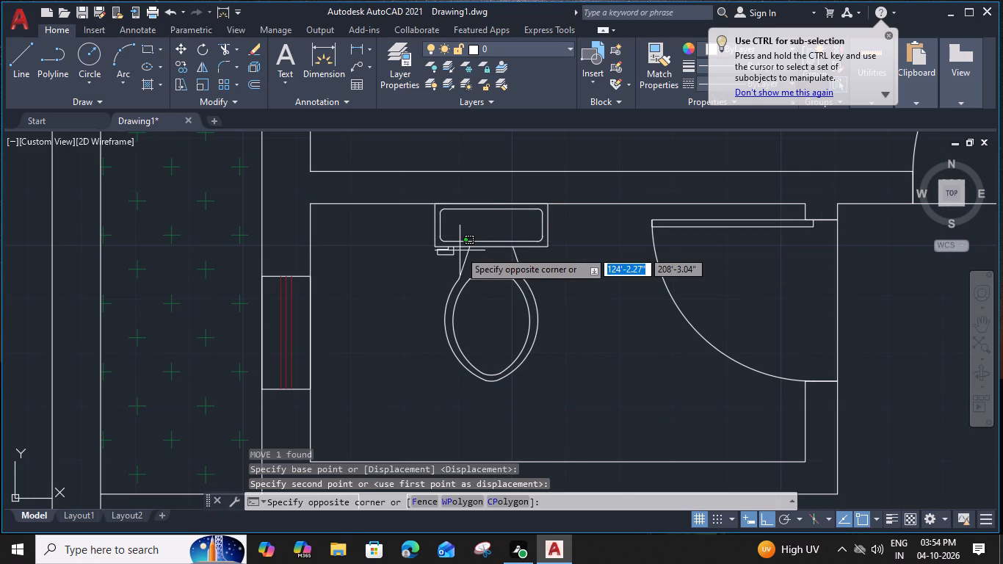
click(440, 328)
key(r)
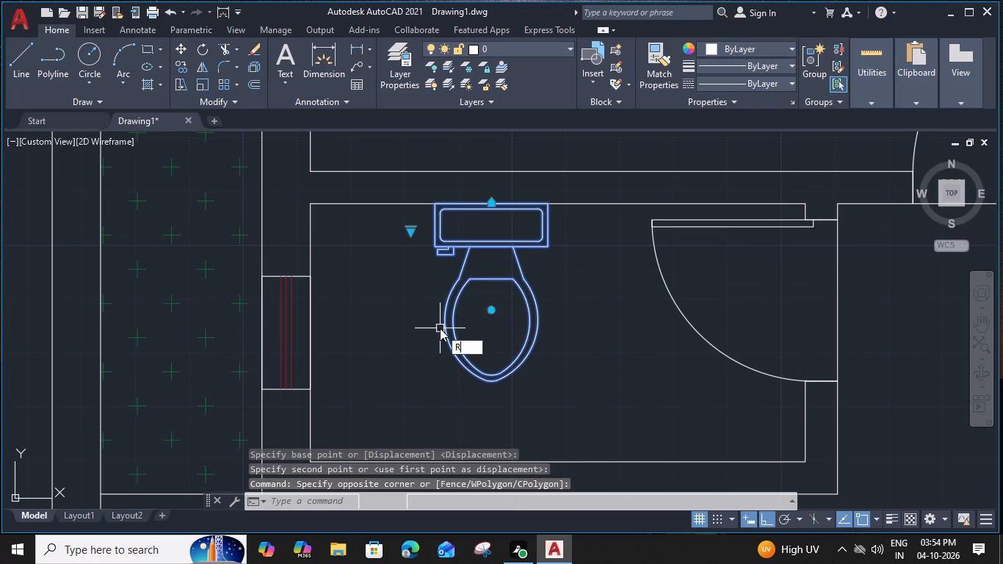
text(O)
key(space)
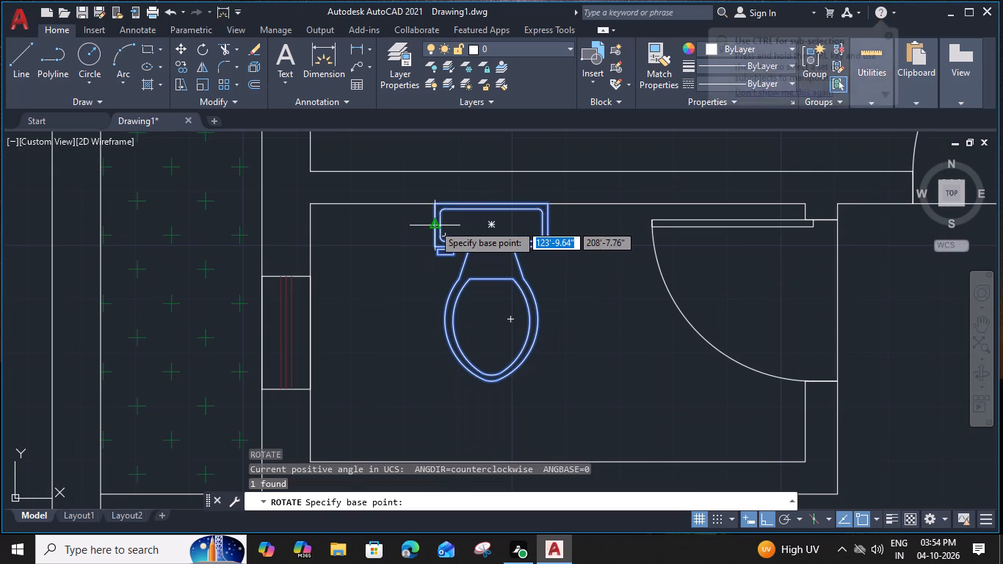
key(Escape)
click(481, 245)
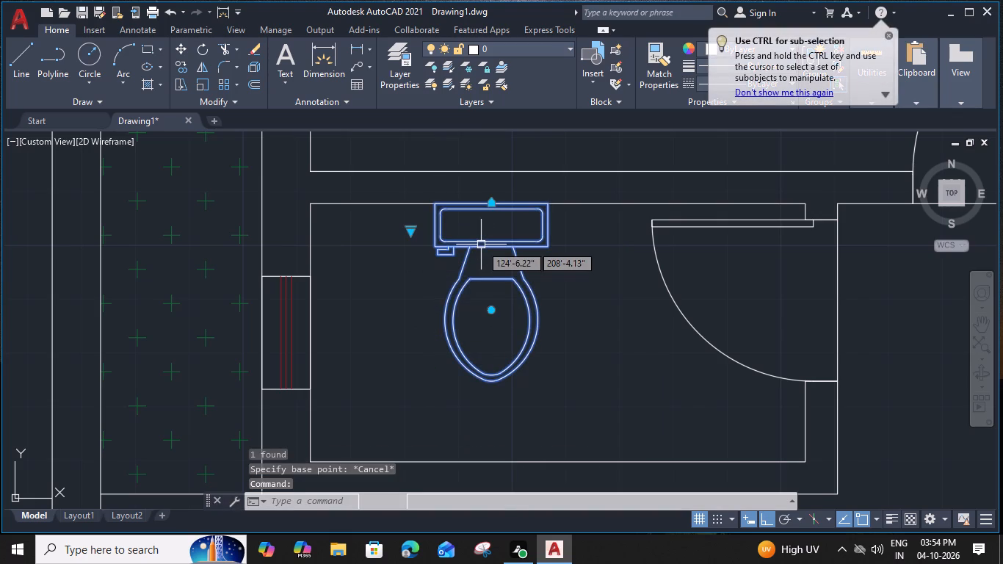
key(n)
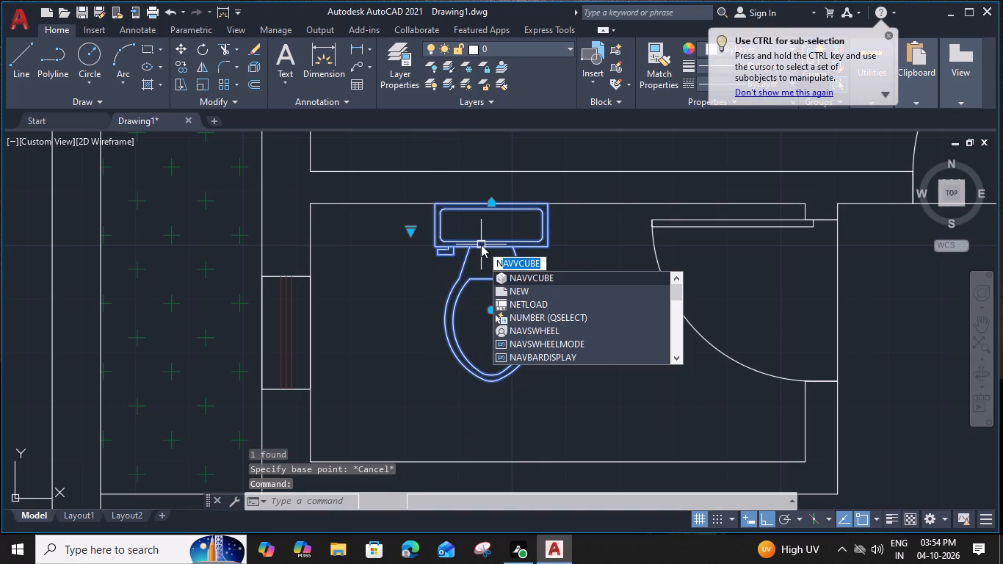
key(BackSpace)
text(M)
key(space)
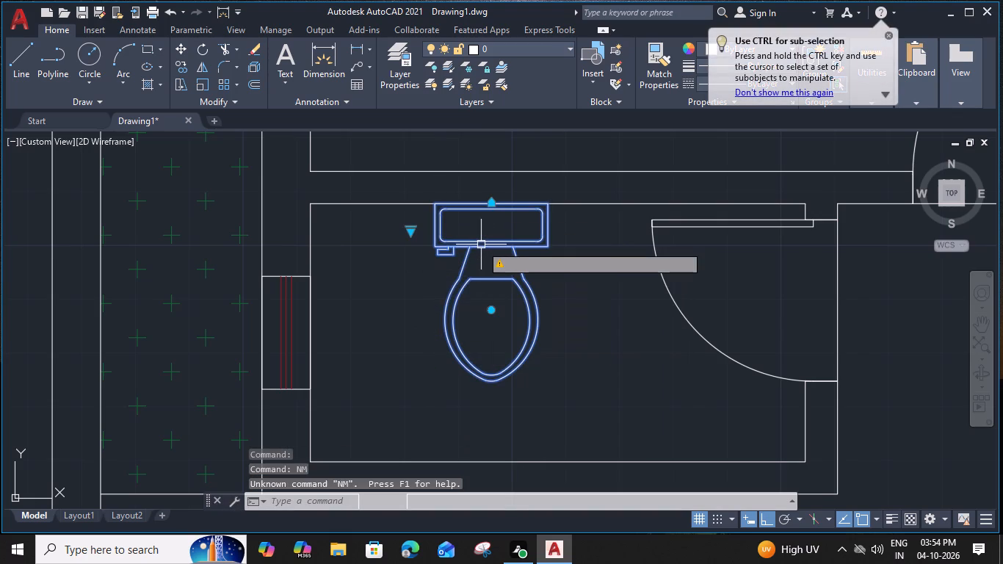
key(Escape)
Move the toilet by its tank's back midpoint to the upper wall of the corner bathroom, between the window and side wall.
click(481, 245)
text(M)
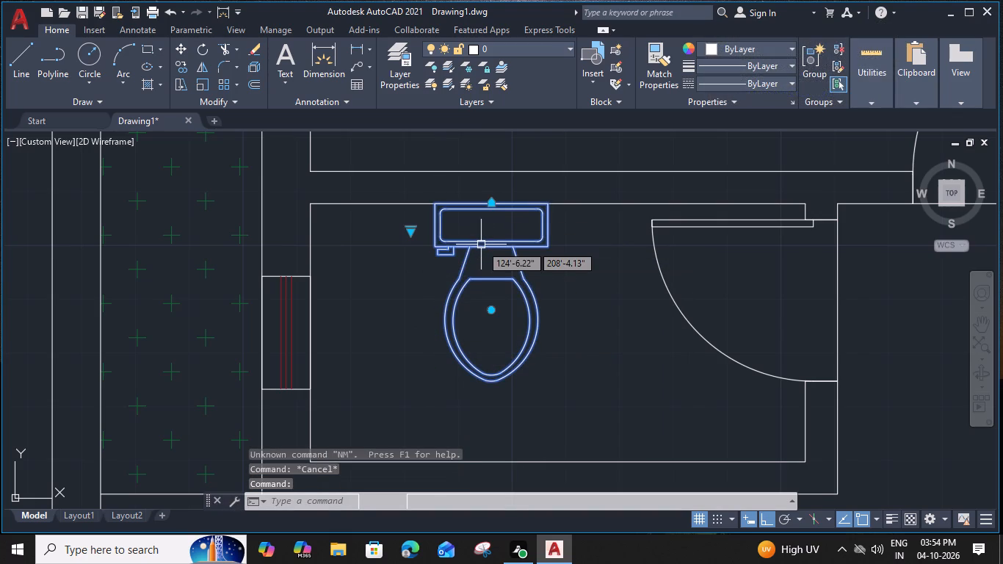
key(space)
click(493, 203)
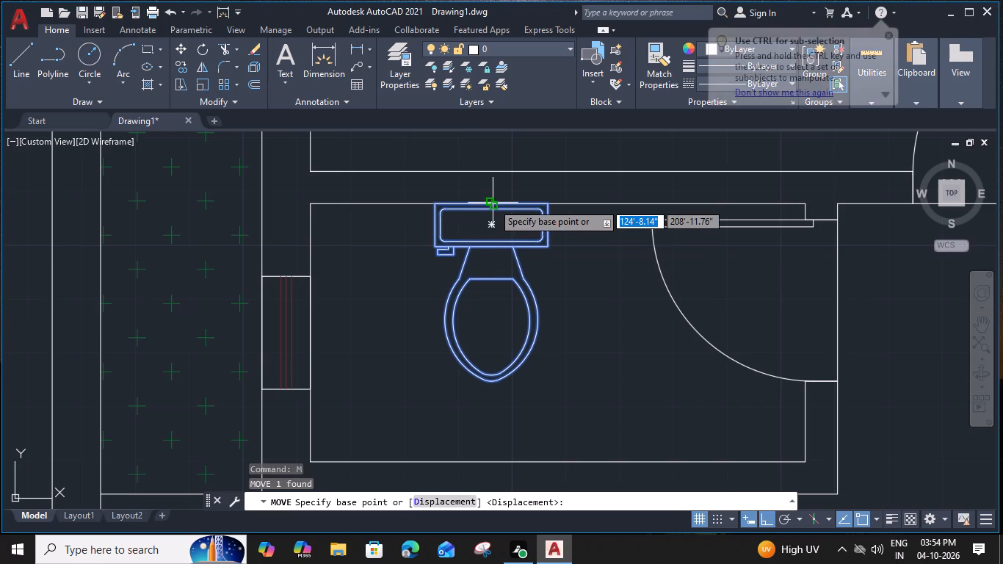
scroll(494, 205, down, 4)
middle_drag(645, 205, 516, 320)
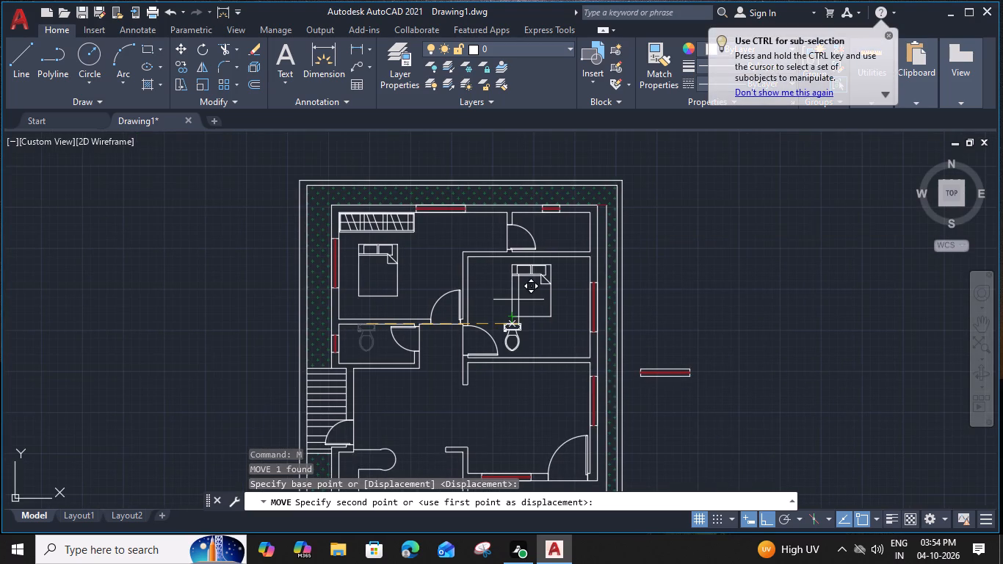
scroll(554, 211, up, 3)
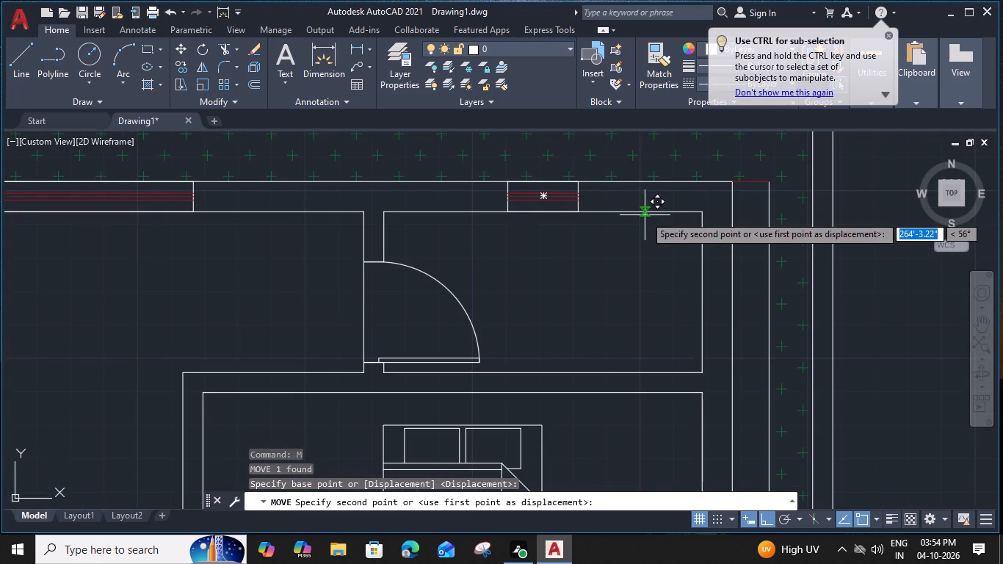
click(646, 214)
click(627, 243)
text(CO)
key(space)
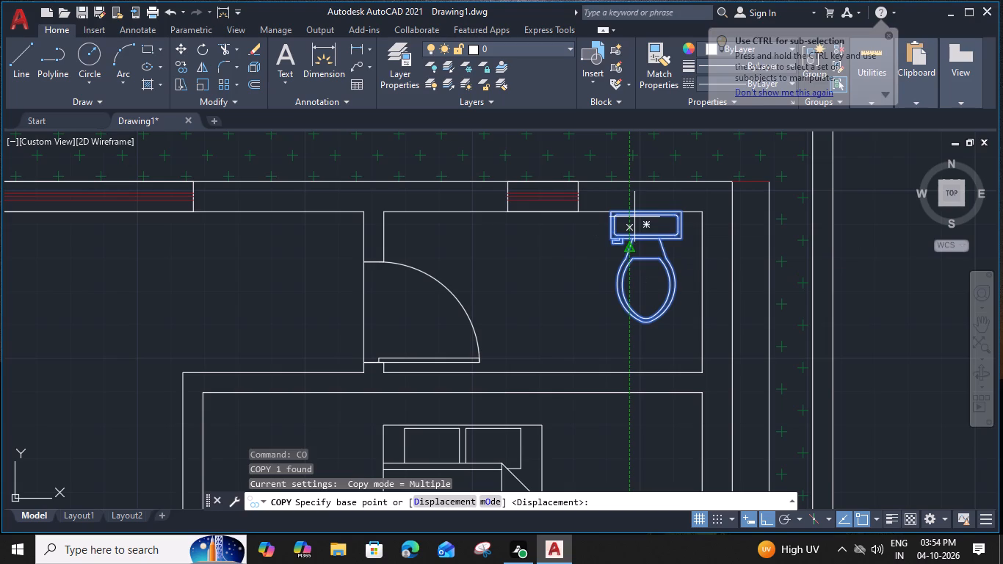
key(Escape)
Mirror the corner bathroom's toilet across a horizontal line just below its bowl, keeping the original.
click(630, 245)
text(MI)
key(space)
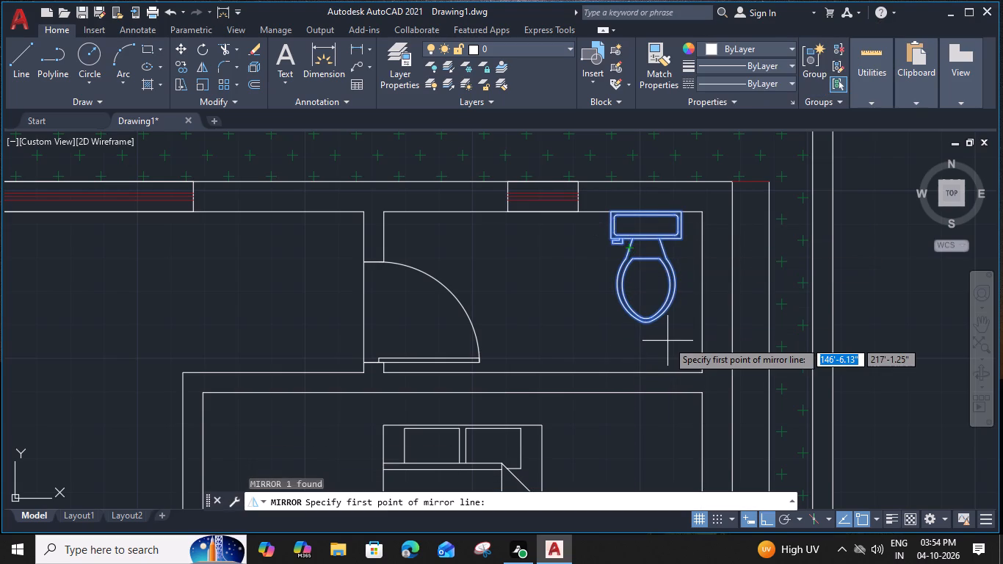
click(702, 336)
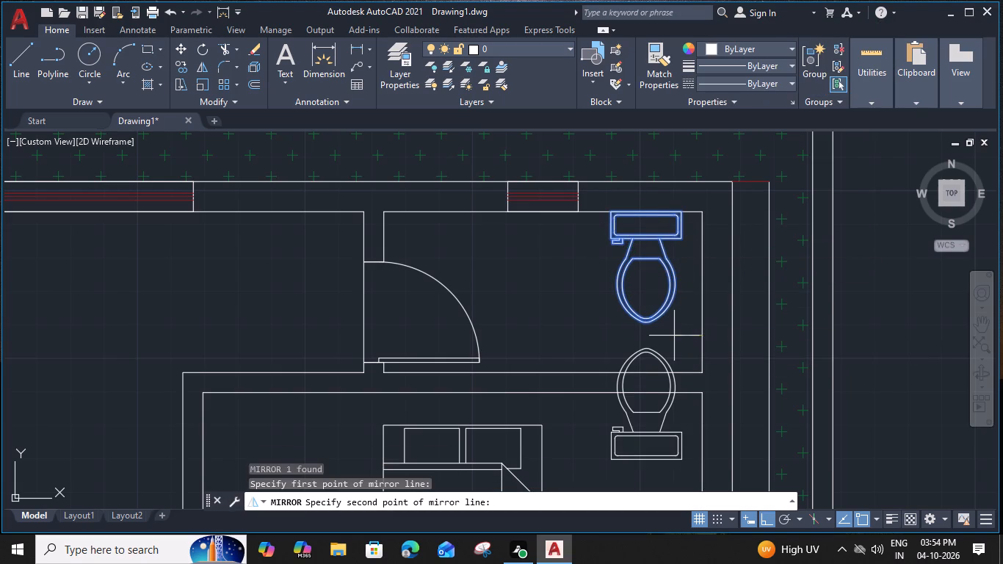
click(582, 336)
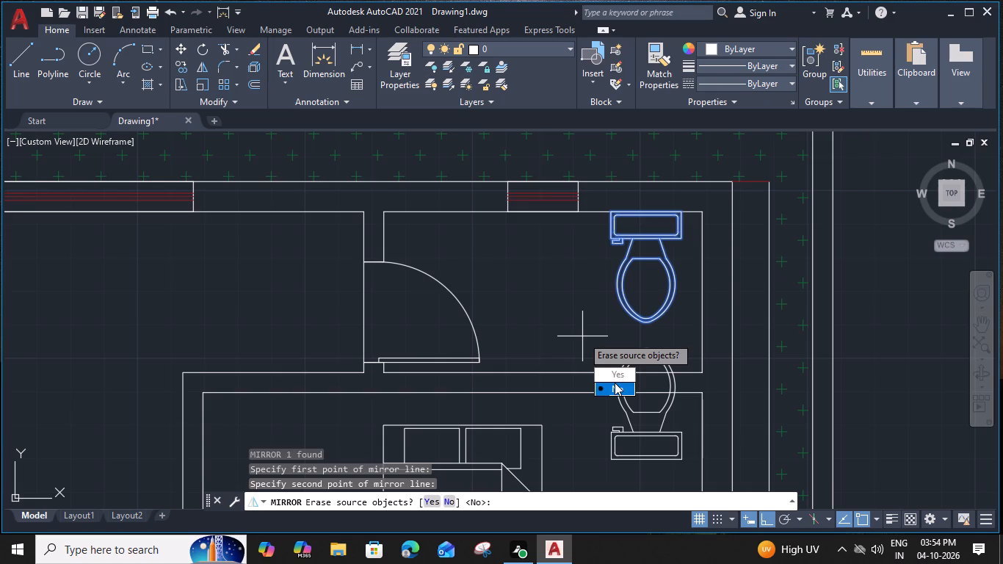
drag(615, 383, 582, 336)
Move the mirrored toilet by its tank's back midpoint onto the lower wall of the small bathroom above the side stairs.
click(606, 449)
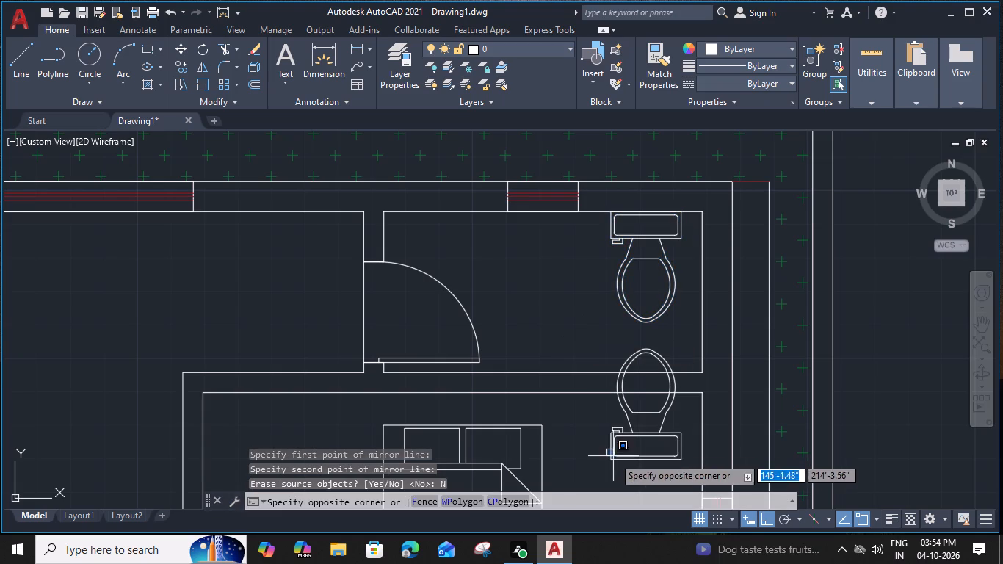
double_click(614, 457)
click(621, 457)
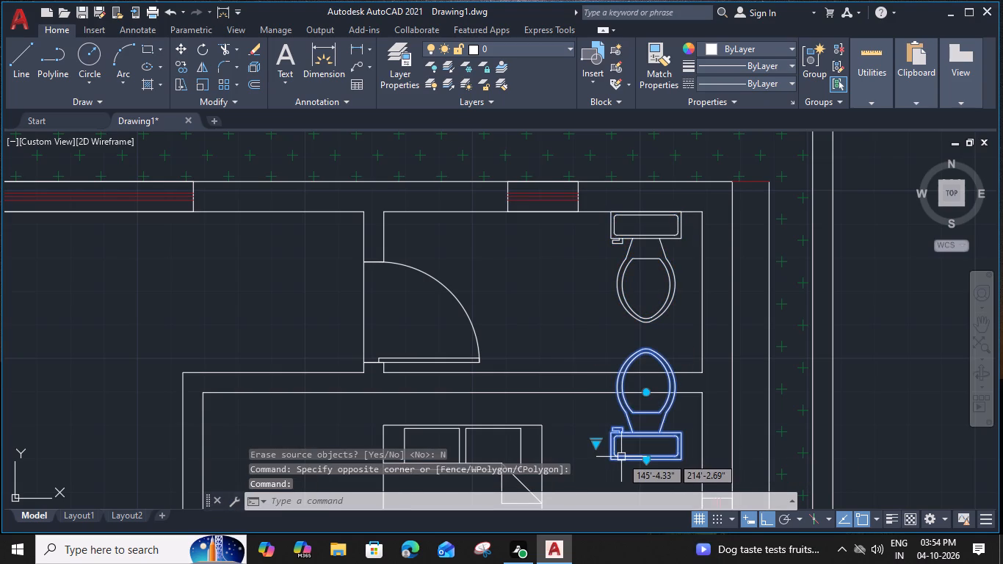
text(M)
key(space)
click(642, 461)
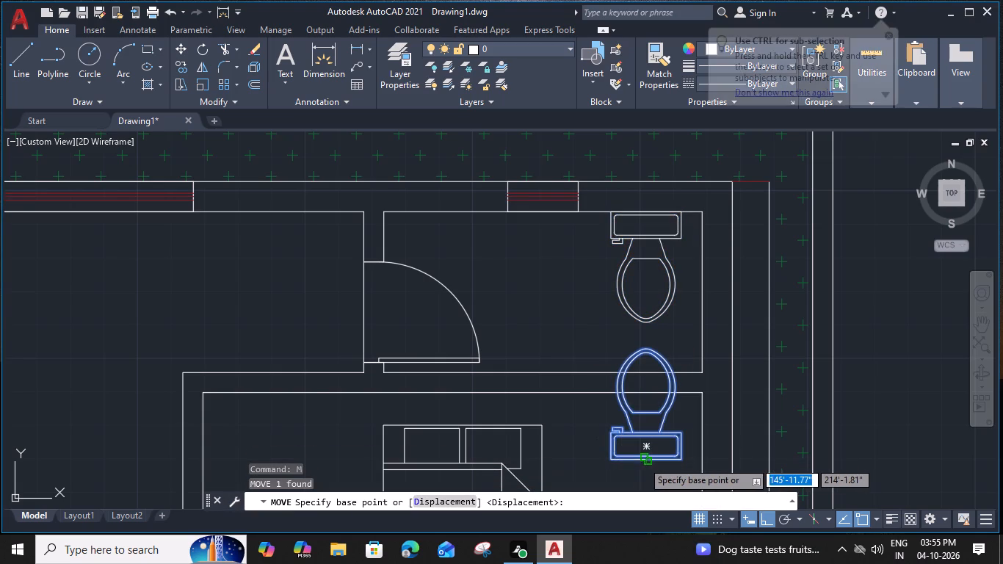
scroll(642, 461, down, 1)
middle_drag(476, 480, 808, 289)
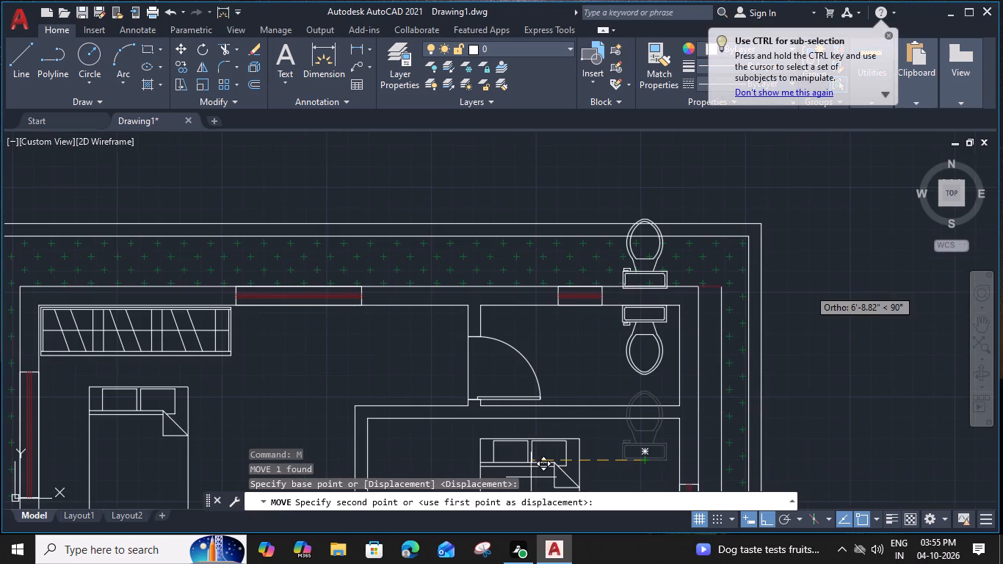
scroll(711, 366, down, 2)
scroll(570, 376, down, 1)
middle_drag(568, 377, 612, 273)
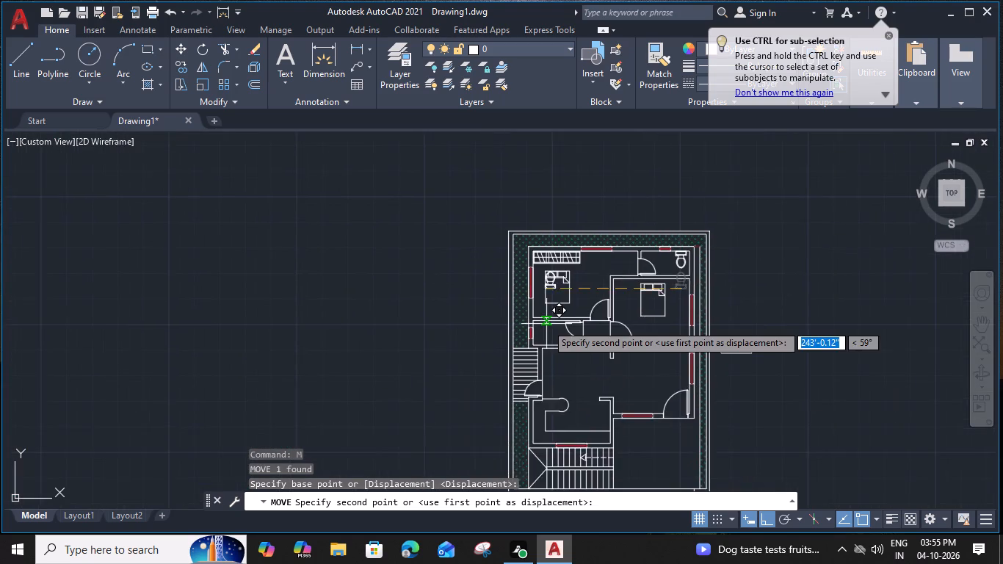
scroll(546, 325, up, 4)
click(529, 461)
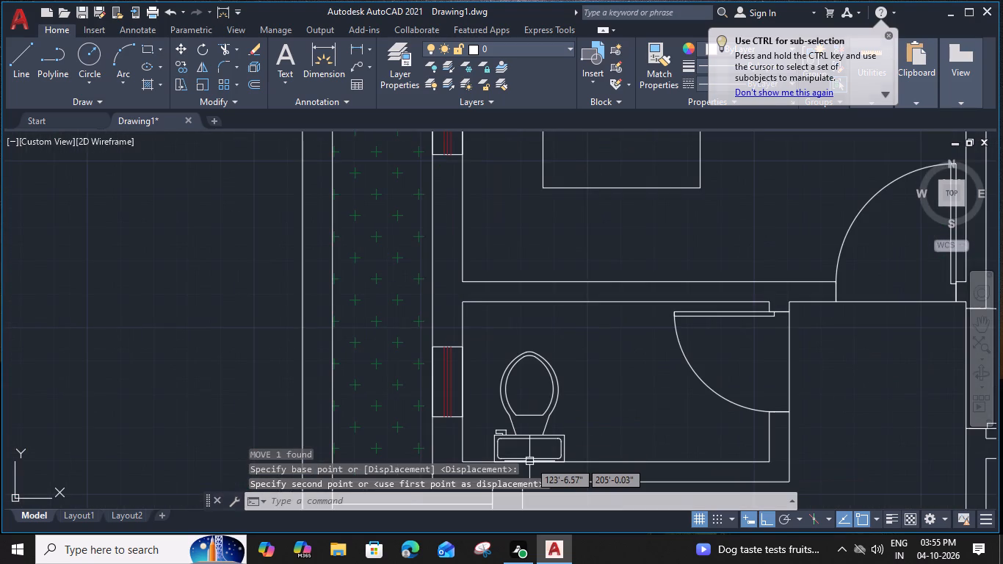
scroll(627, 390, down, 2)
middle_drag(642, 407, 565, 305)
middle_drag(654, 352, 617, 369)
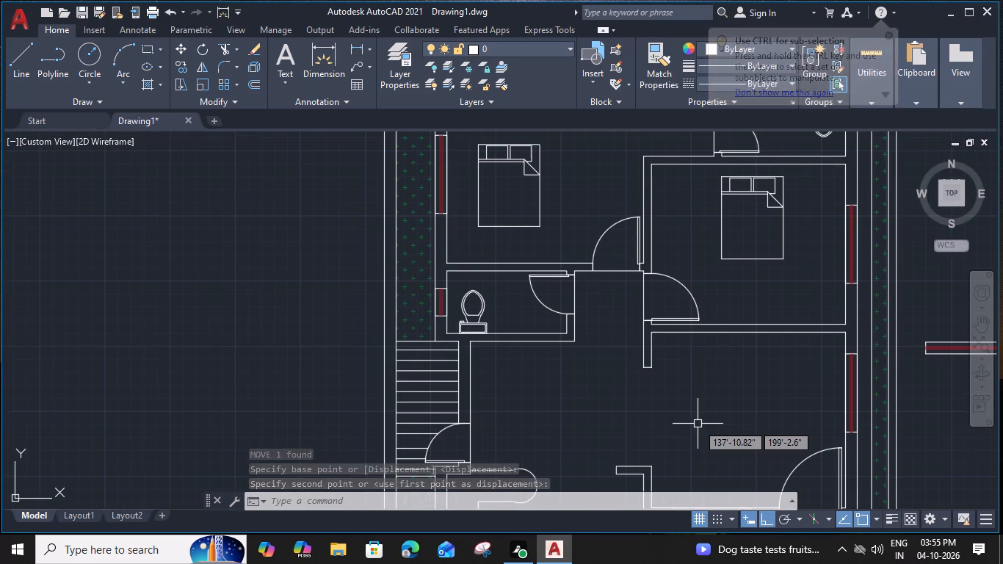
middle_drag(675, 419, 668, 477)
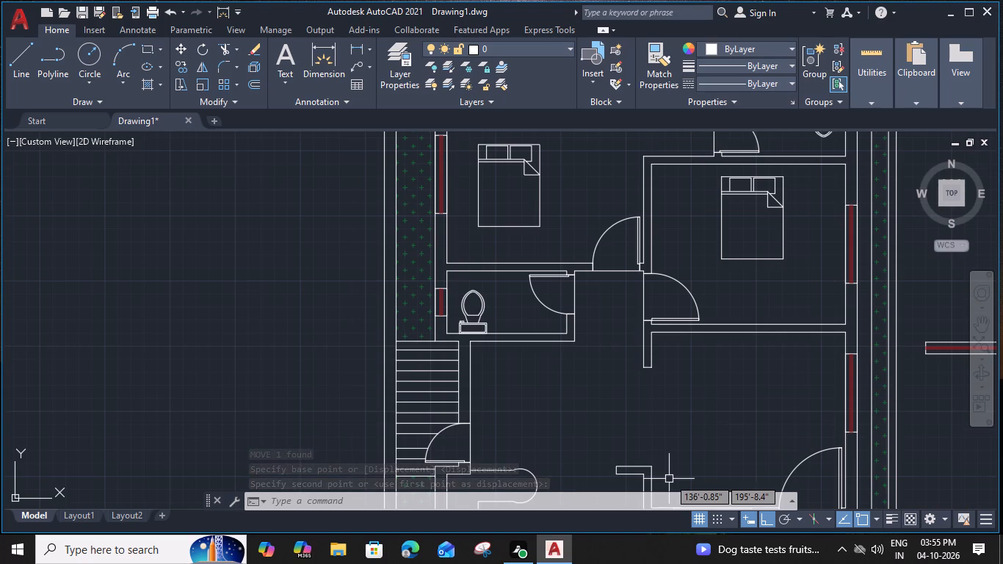
Insert the Dining Set - 36 x 72 in. block just outside the plan, below the front window wall.
middle_drag(668, 477, 656, 307)
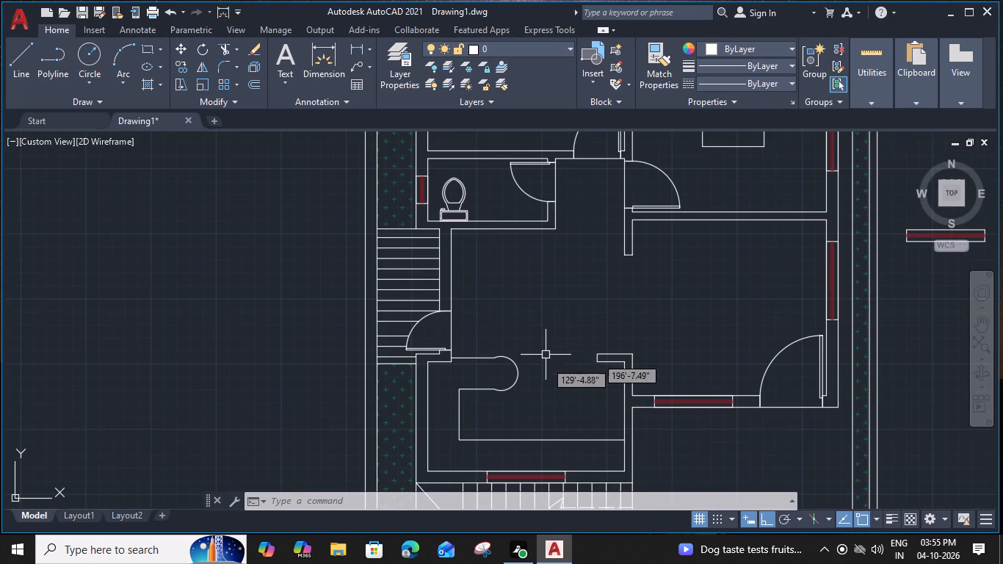
middle_drag(535, 398, 508, 427)
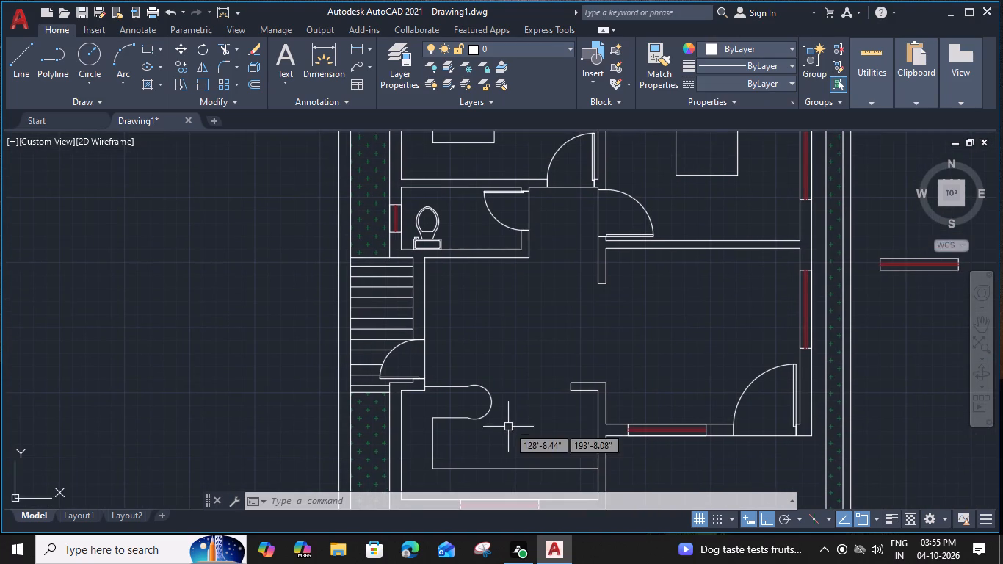
scroll(511, 418, down, 1)
middle_drag(511, 418, 490, 420)
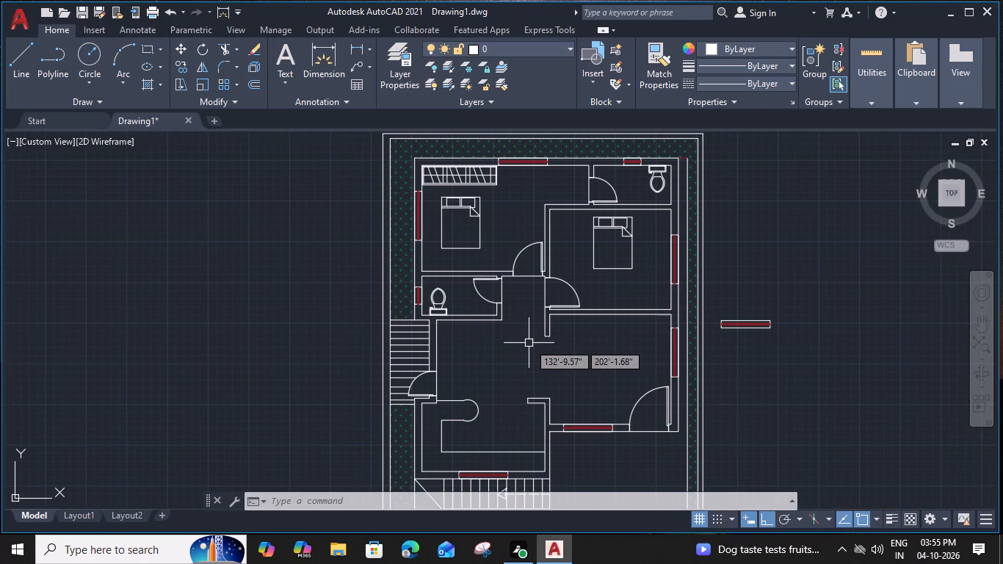
key(ctrl+2)
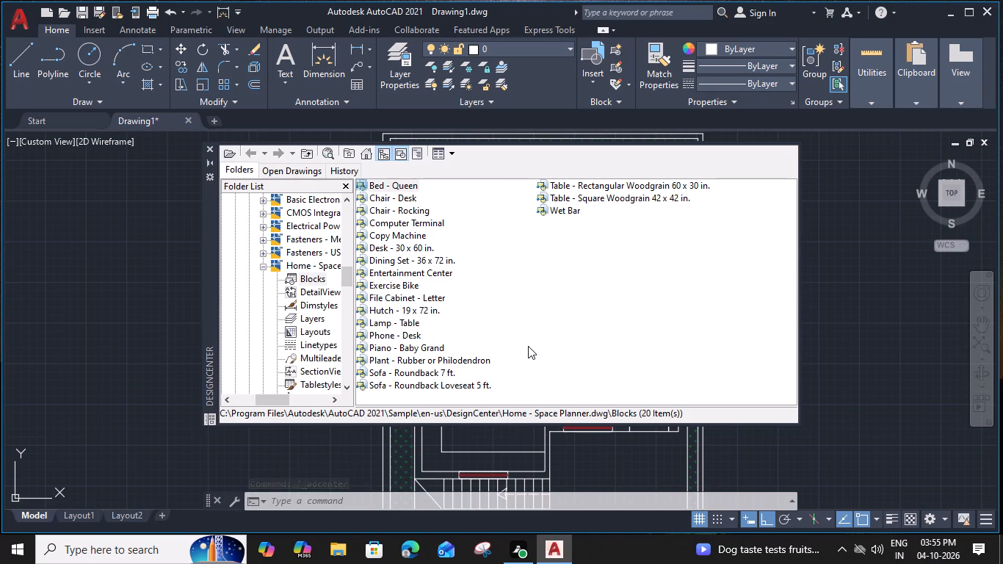
click(416, 259)
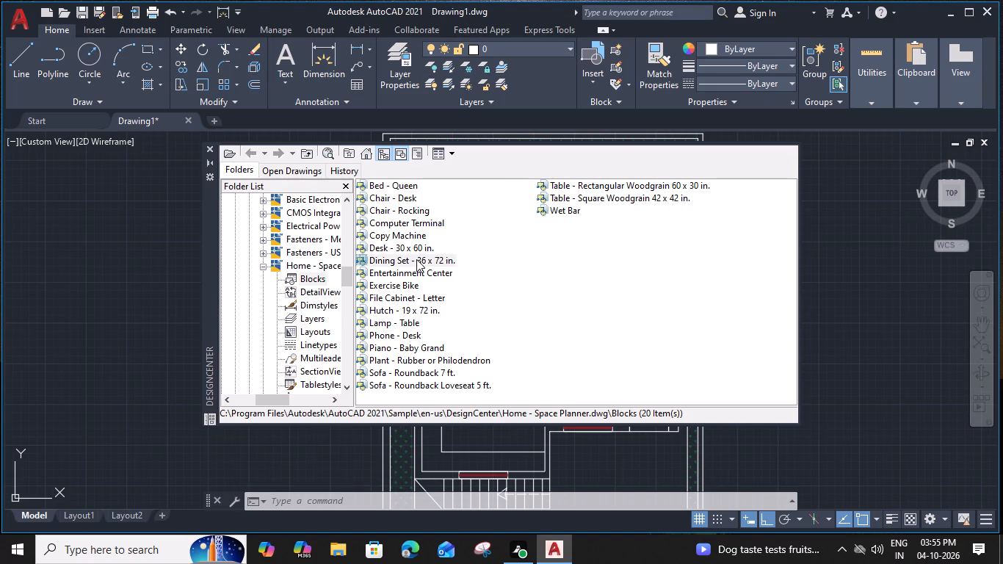
drag(416, 259, 586, 448)
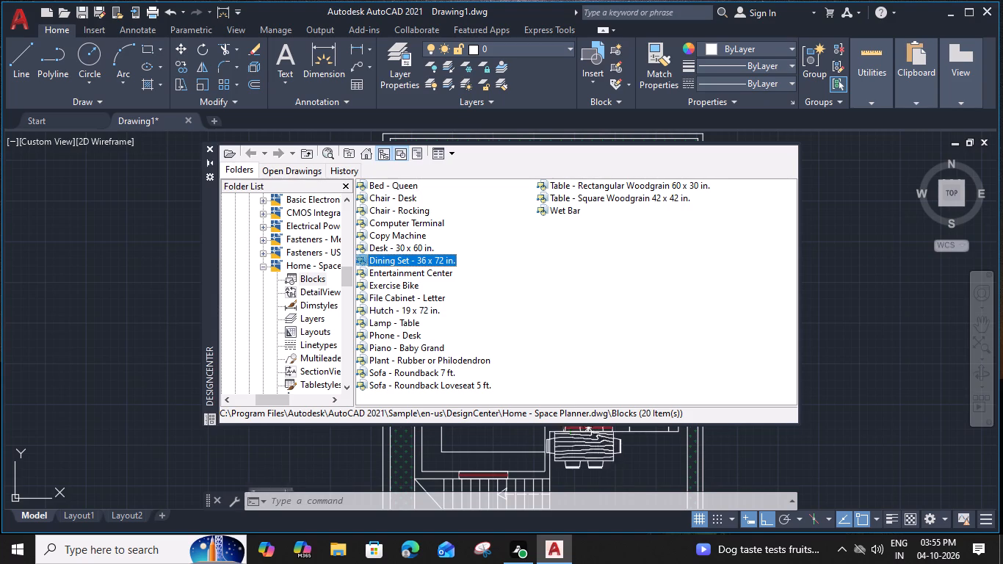
drag(586, 448, 605, 460)
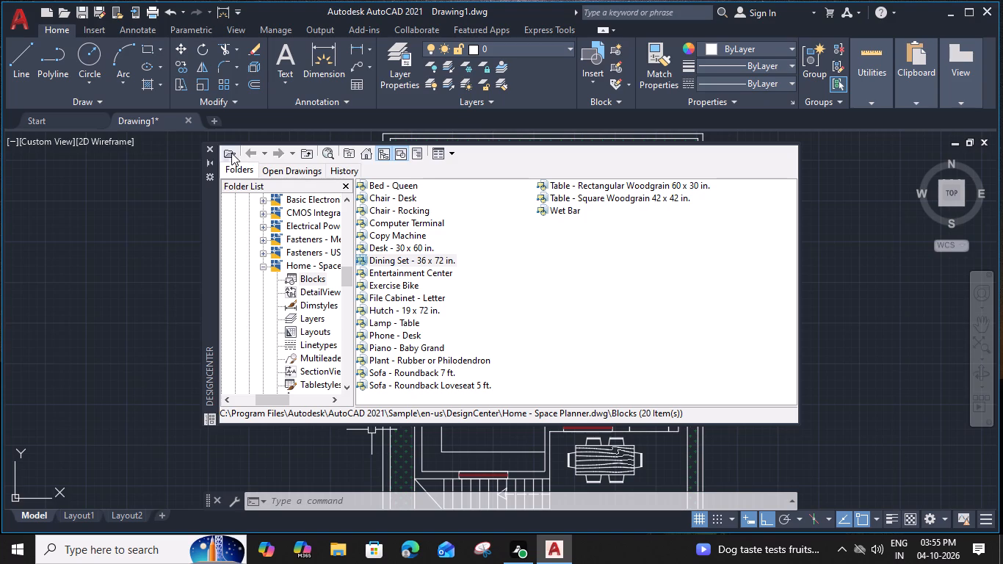
click(209, 145)
Scale the dining set down to about a third of its size from the tabletop's upper-right corner.
click(633, 448)
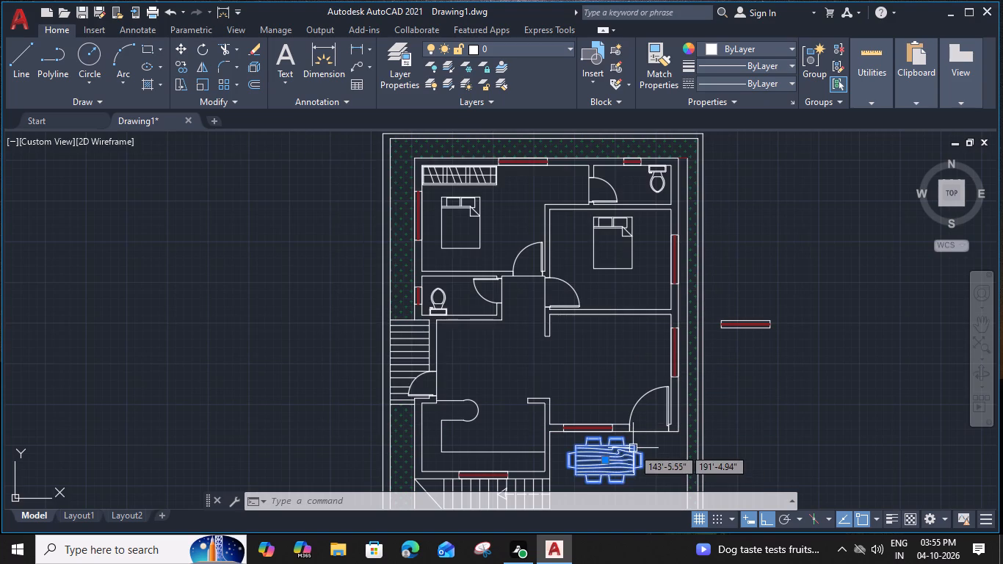
text(SC)
key(space)
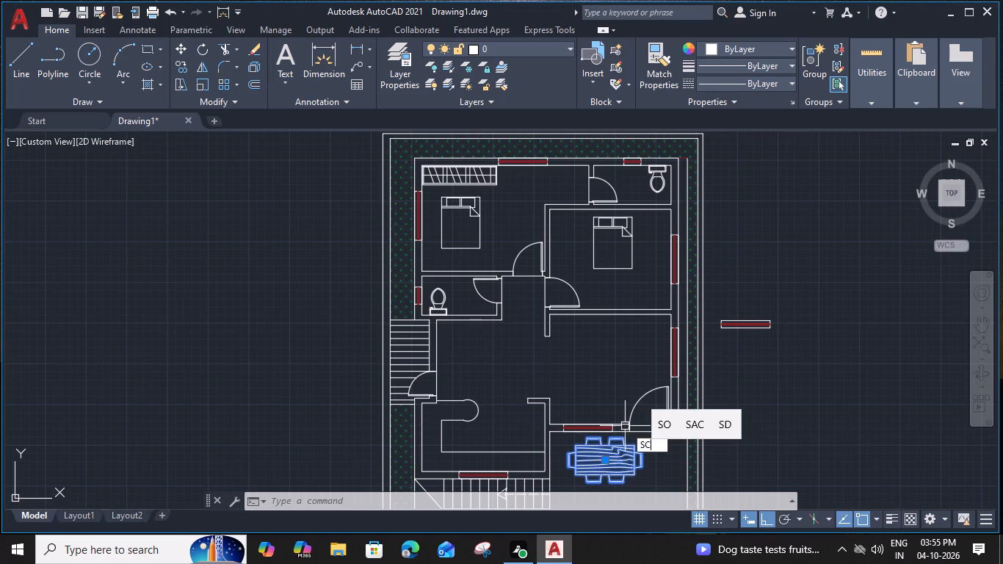
middle_drag(629, 444, 624, 350)
scroll(625, 351, up, 2)
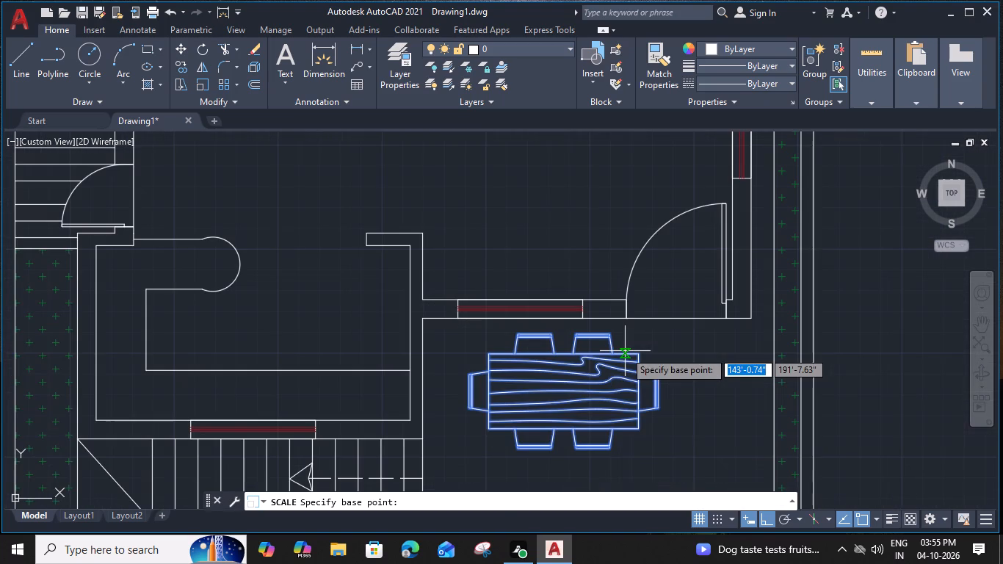
click(640, 355)
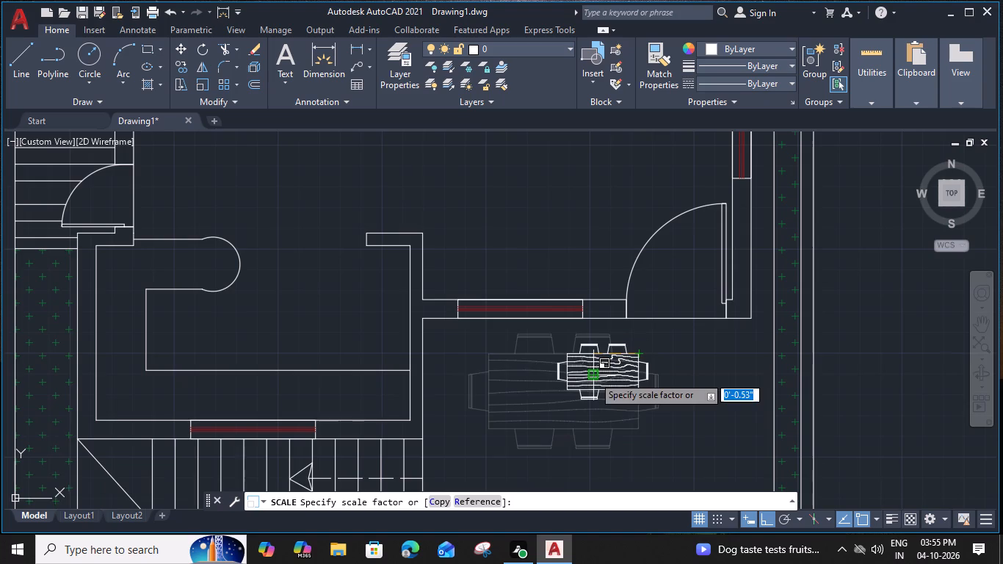
scroll(613, 372, up, 1)
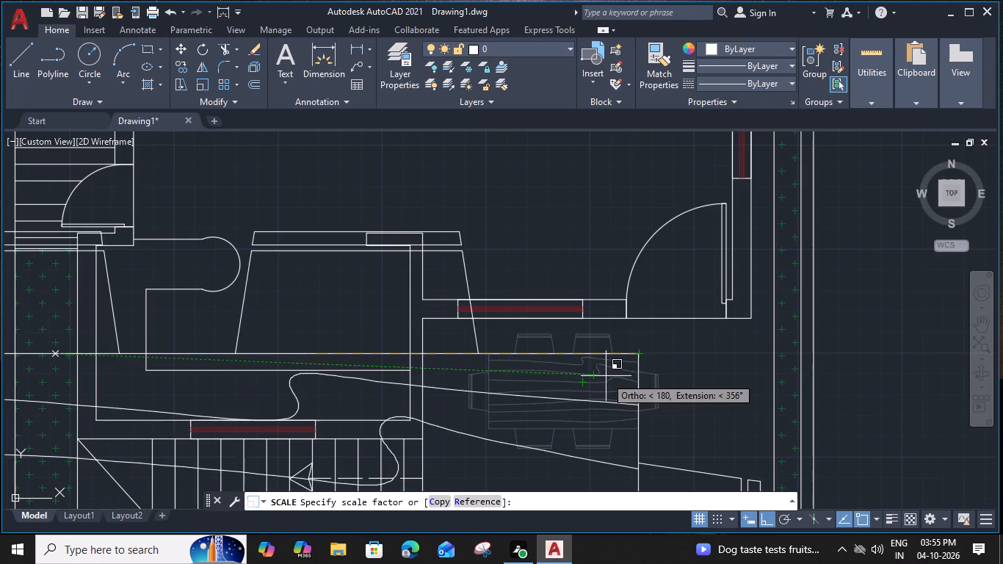
scroll(608, 376, up, 1)
click(605, 366)
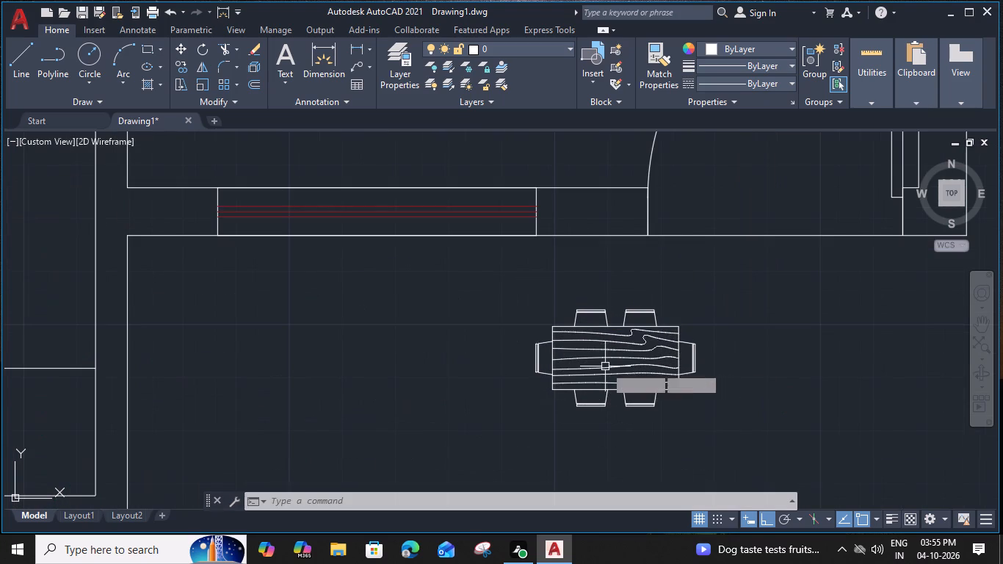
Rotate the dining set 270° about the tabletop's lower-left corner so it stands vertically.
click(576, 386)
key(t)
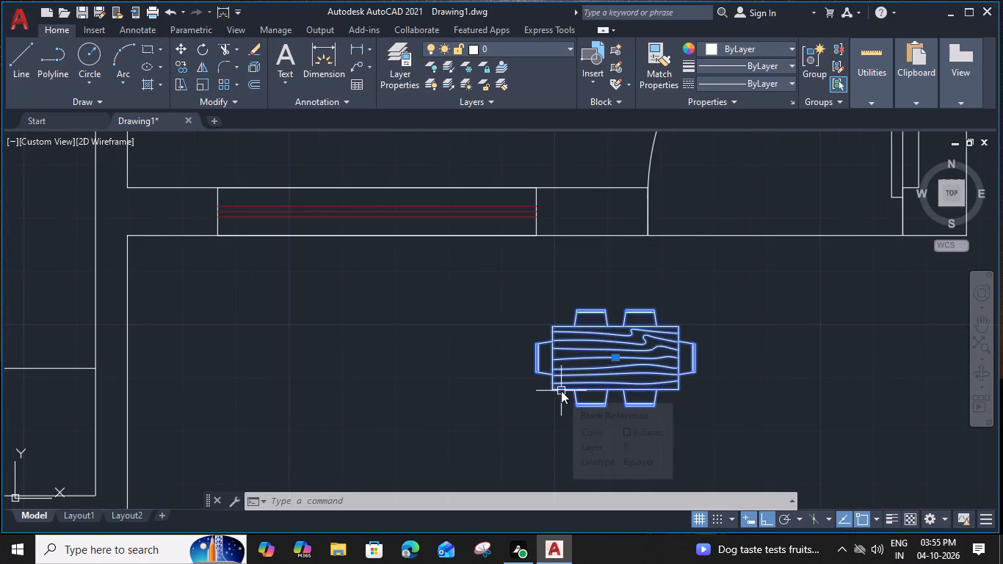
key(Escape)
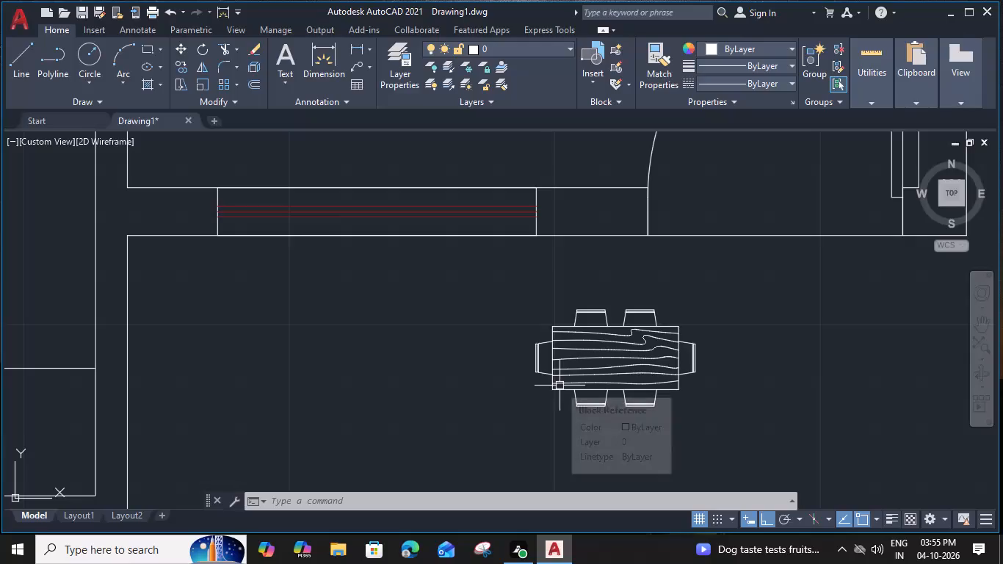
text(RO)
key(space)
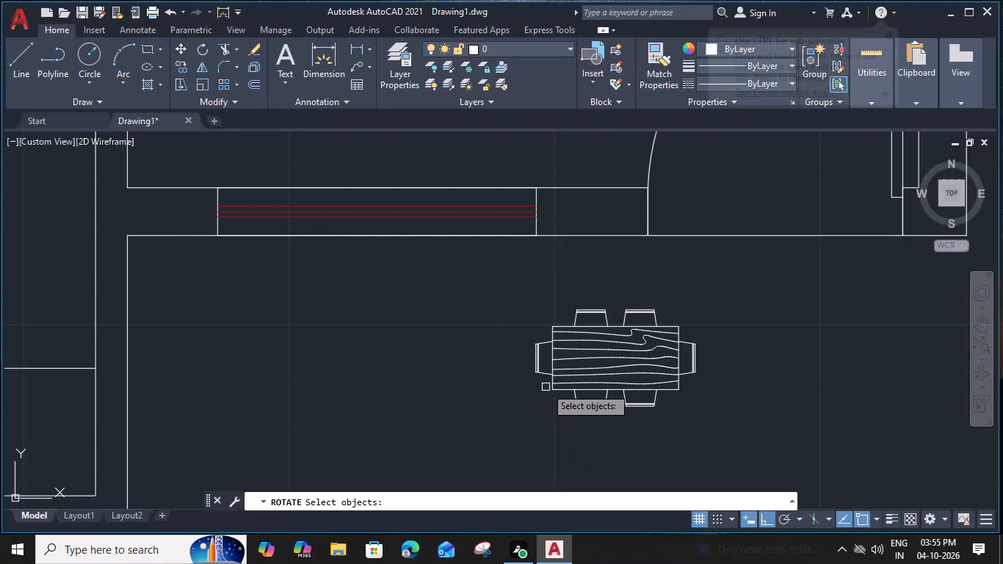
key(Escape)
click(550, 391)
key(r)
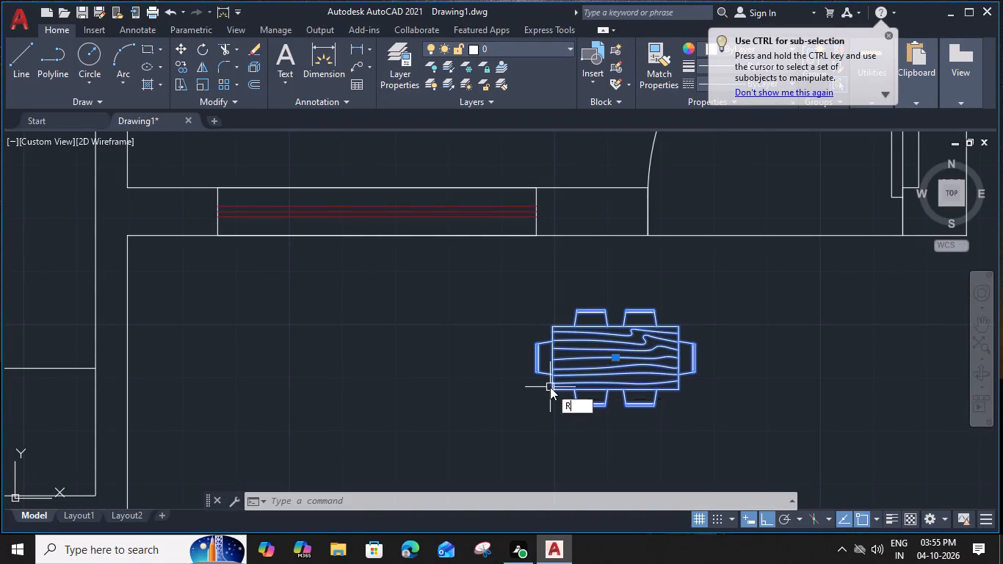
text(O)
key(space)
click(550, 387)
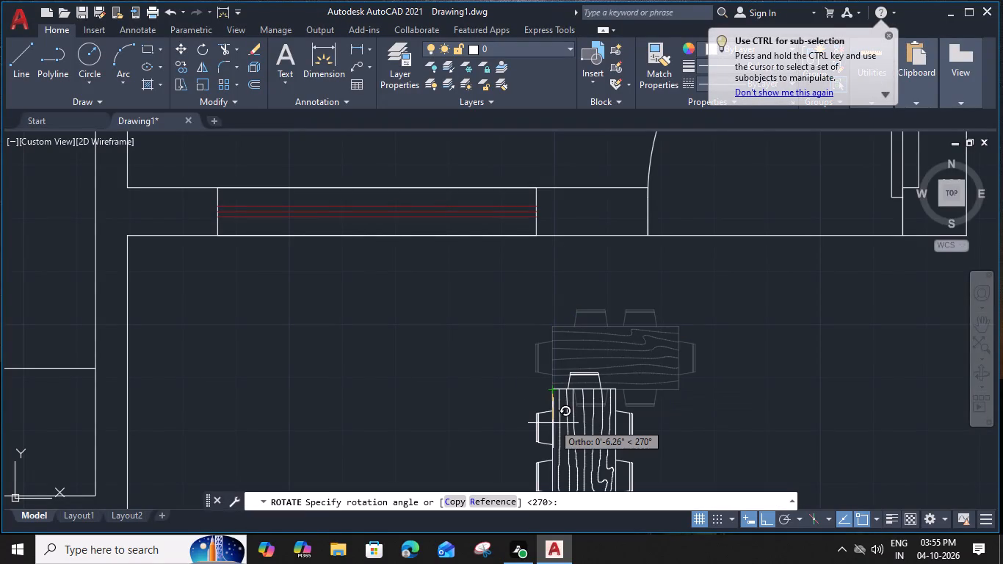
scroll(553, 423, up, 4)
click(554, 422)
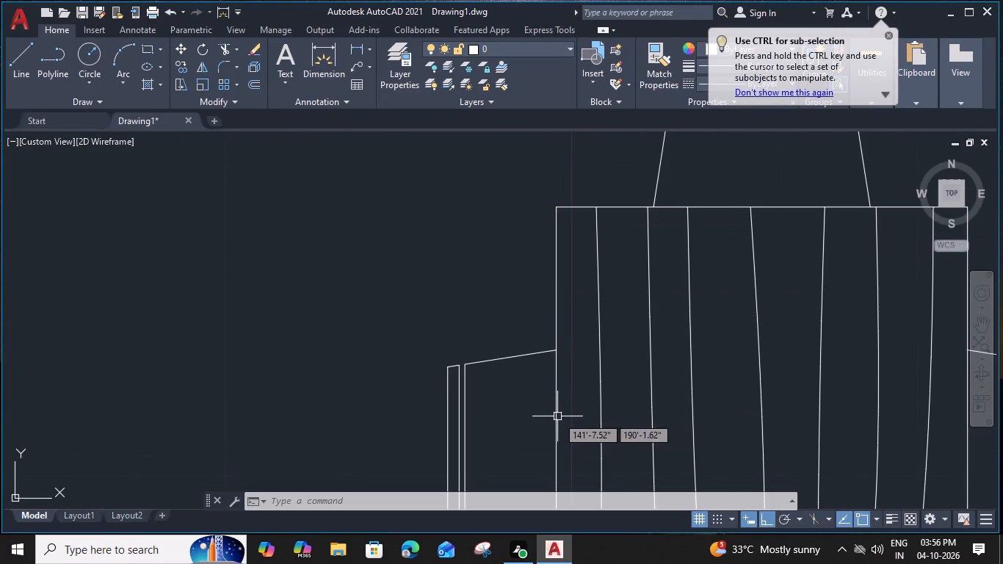
Move the dining set by its table's left edge midpoint onto the midpoint of the hall wall beside the side stairs.
scroll(557, 416, down, 2)
click(579, 326)
click(542, 372)
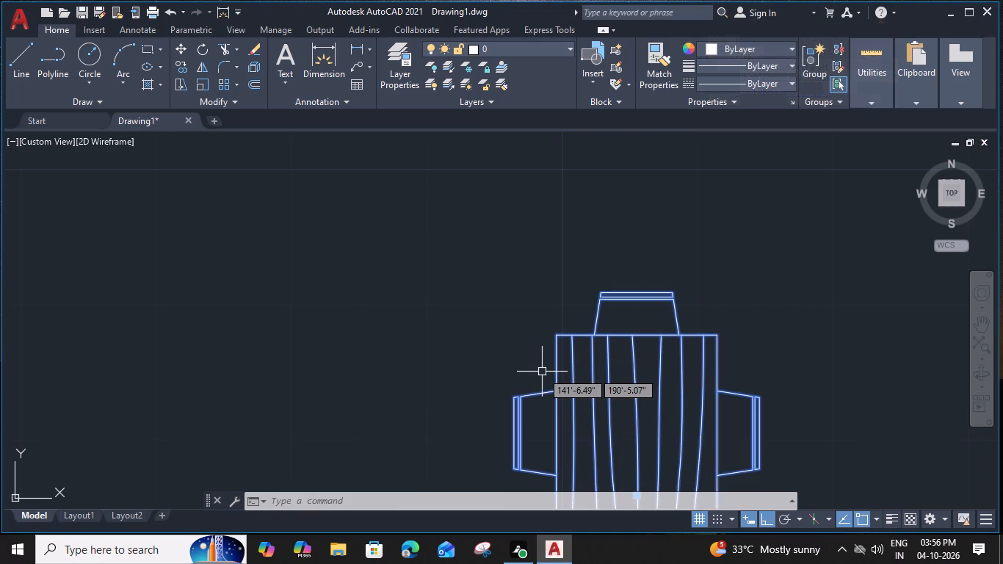
text(M)
key(space)
middle_drag(579, 429, 579, 333)
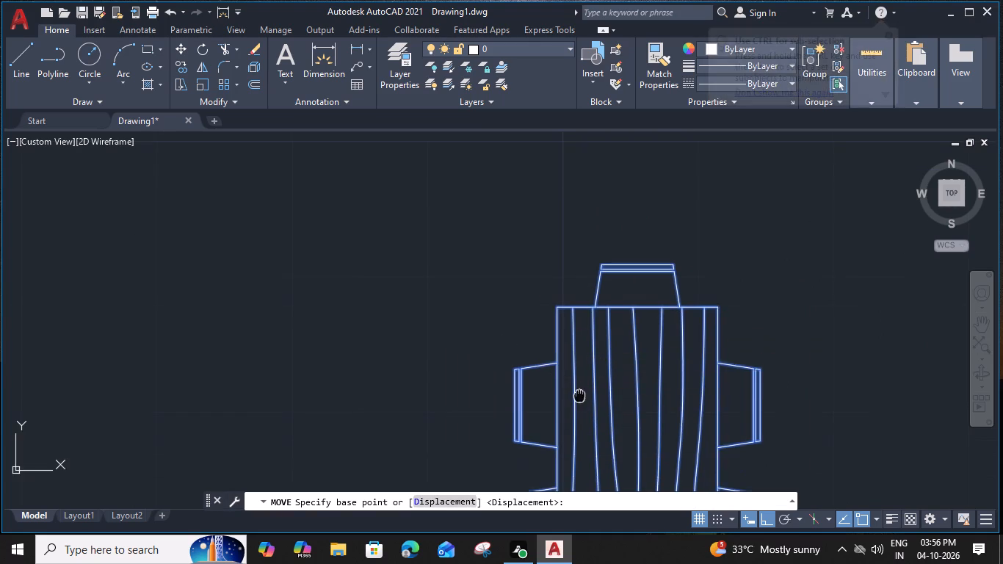
click(554, 397)
scroll(554, 397, down, 4)
middle_drag(481, 375, 627, 429)
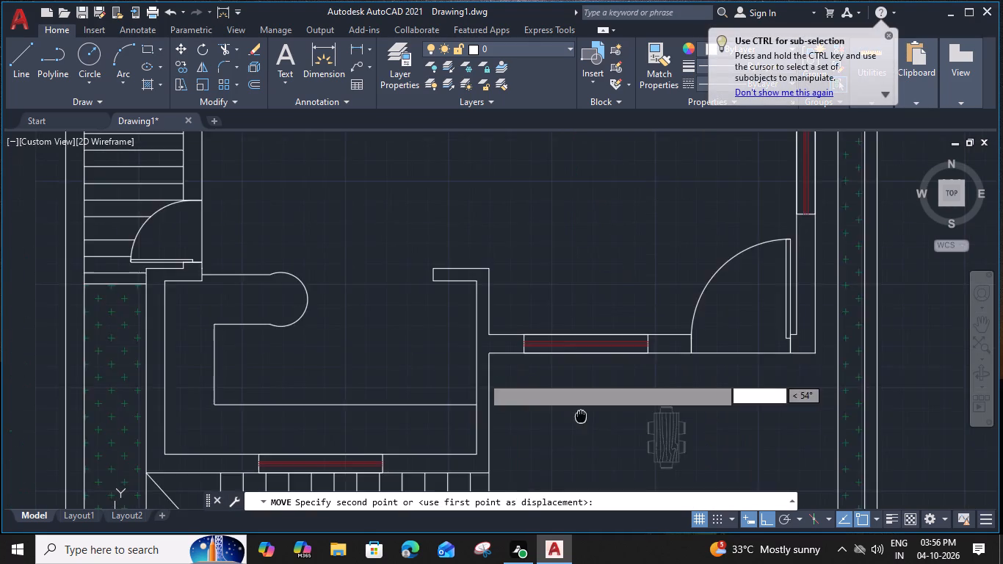
middle_drag(627, 429, 844, 485)
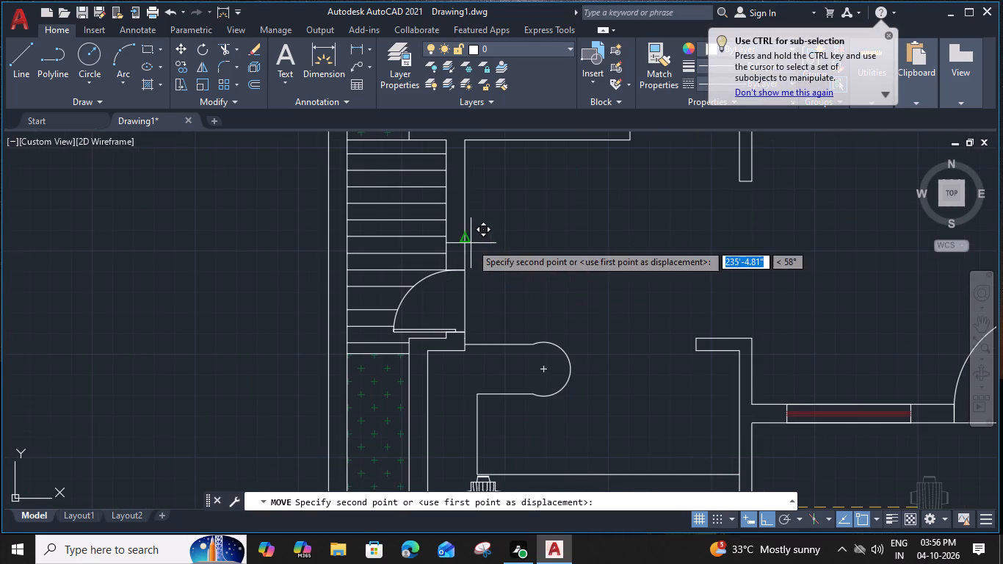
click(471, 243)
key(Escape)
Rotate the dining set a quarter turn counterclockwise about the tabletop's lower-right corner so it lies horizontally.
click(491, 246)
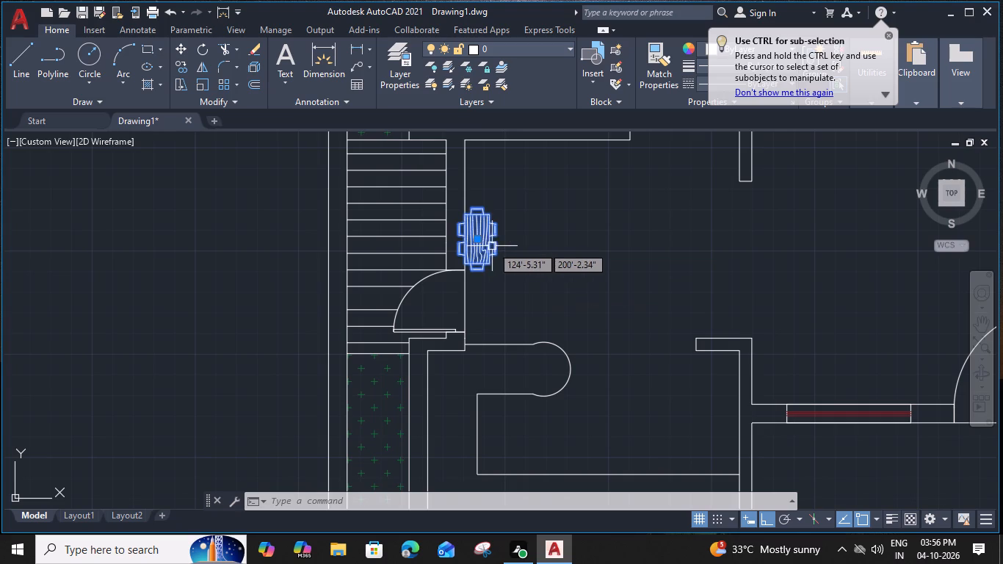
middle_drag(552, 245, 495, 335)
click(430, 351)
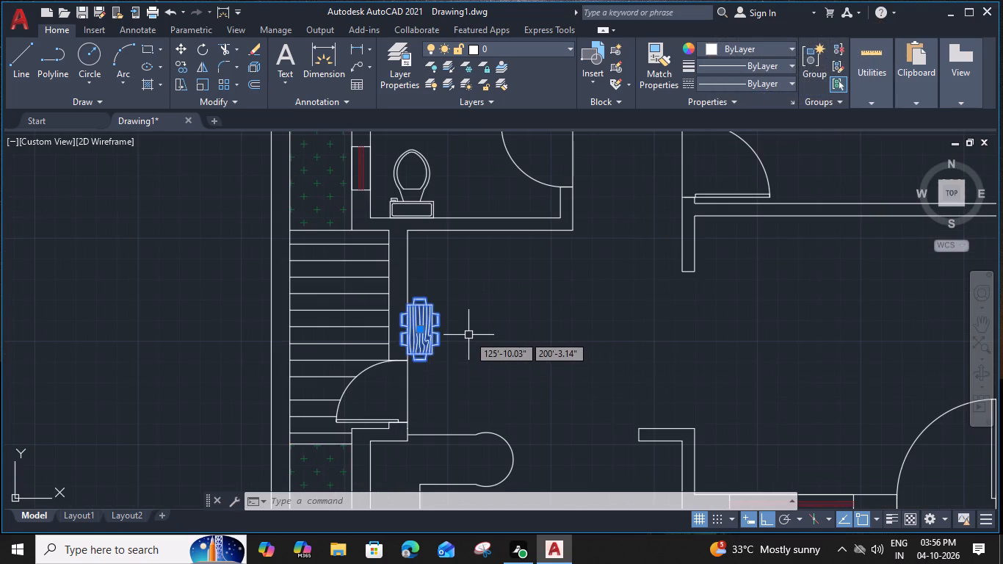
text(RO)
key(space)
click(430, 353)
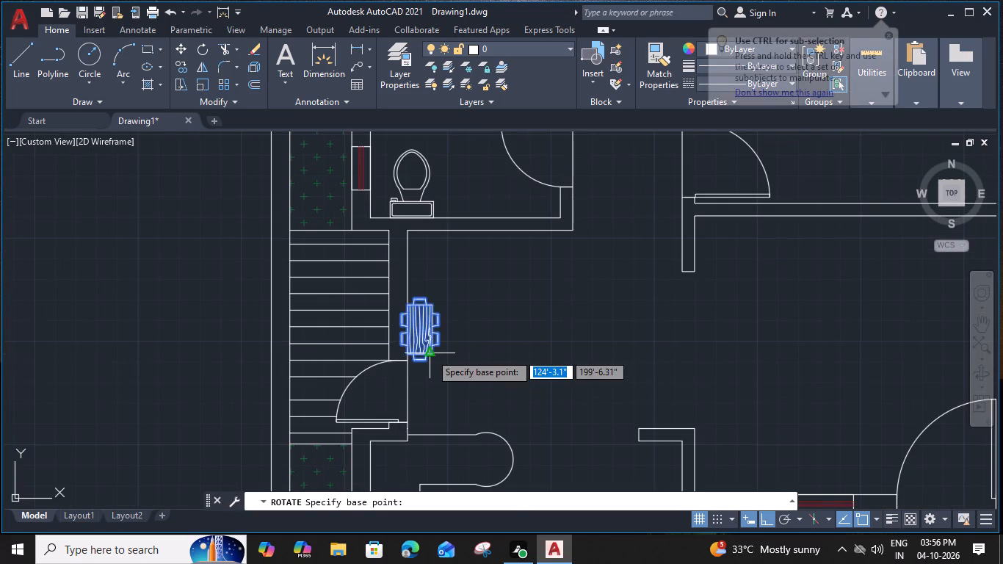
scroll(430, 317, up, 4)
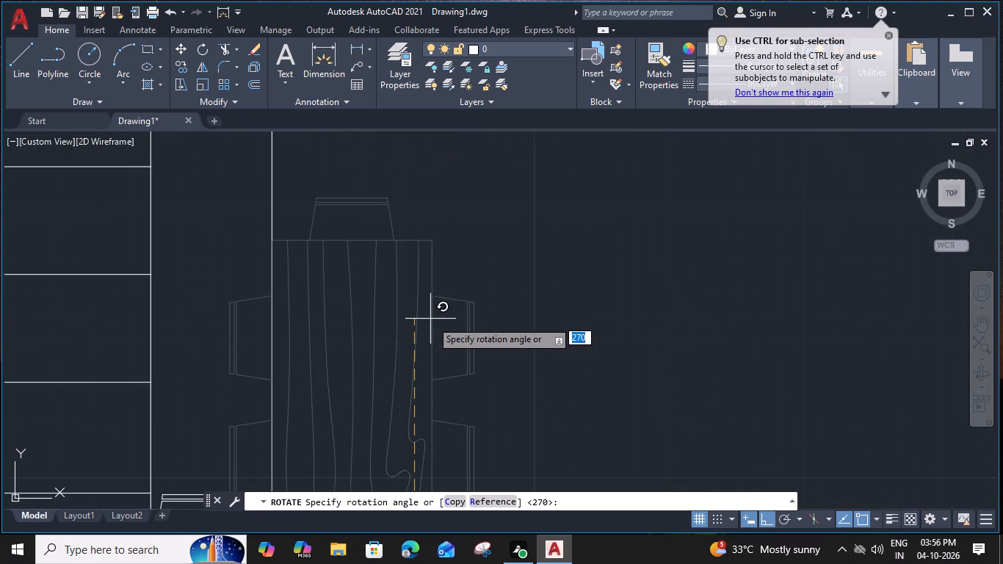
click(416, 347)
Move the dining set horizontally about 4.5' away from the stair wall into the hall.
scroll(416, 347, down, 3)
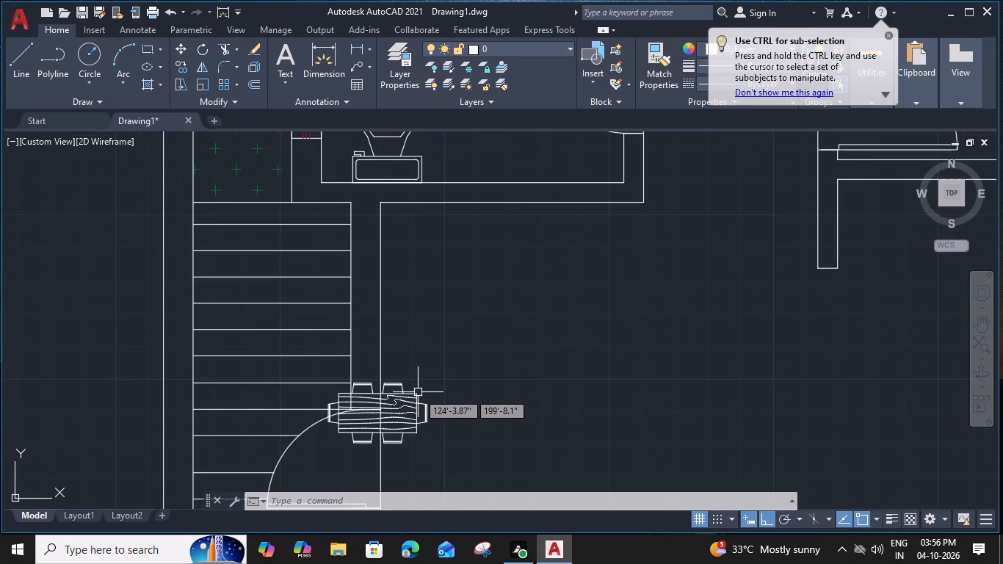
click(418, 392)
text(M)
key(space)
click(418, 392)
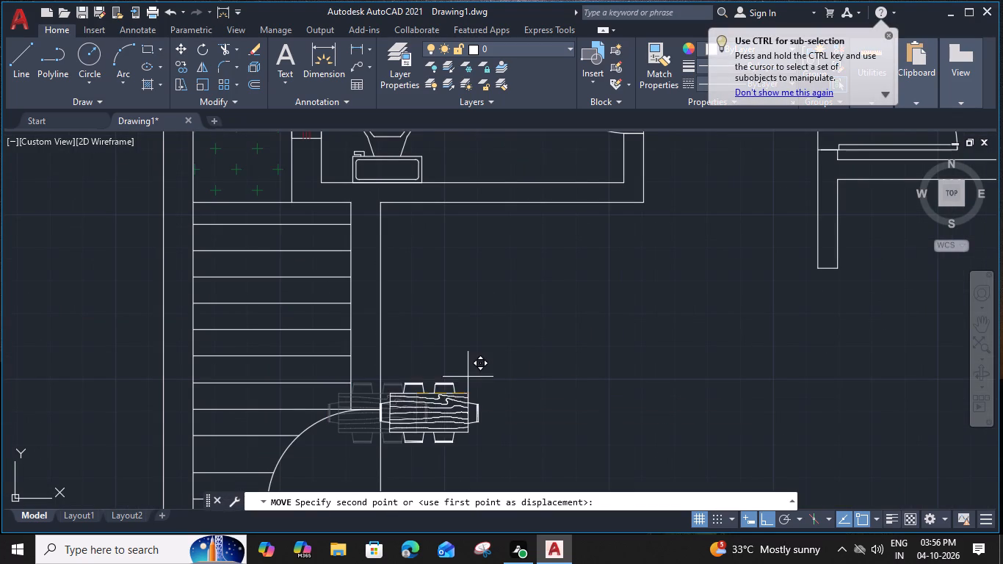
click(591, 361)
Move the dining set straight up about 2' in the hall, toward the small bathroom's lower wall.
click(551, 392)
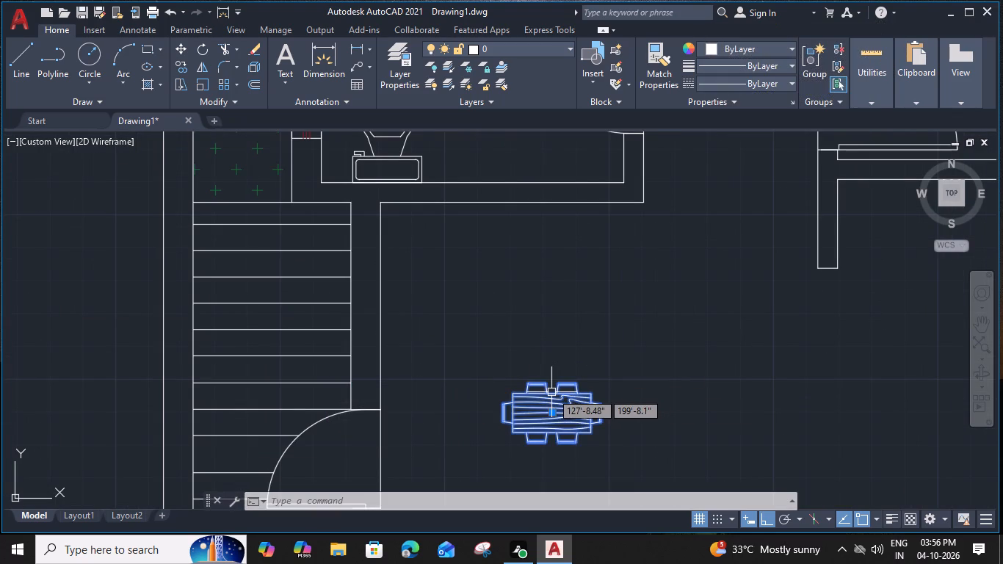
text(M)
key(space)
click(511, 392)
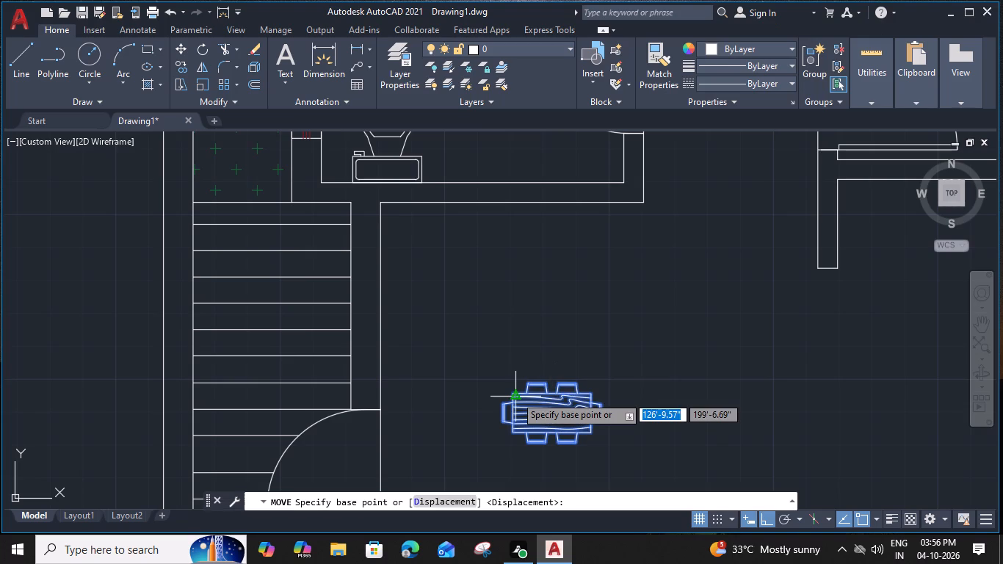
click(504, 322)
double_click(506, 337)
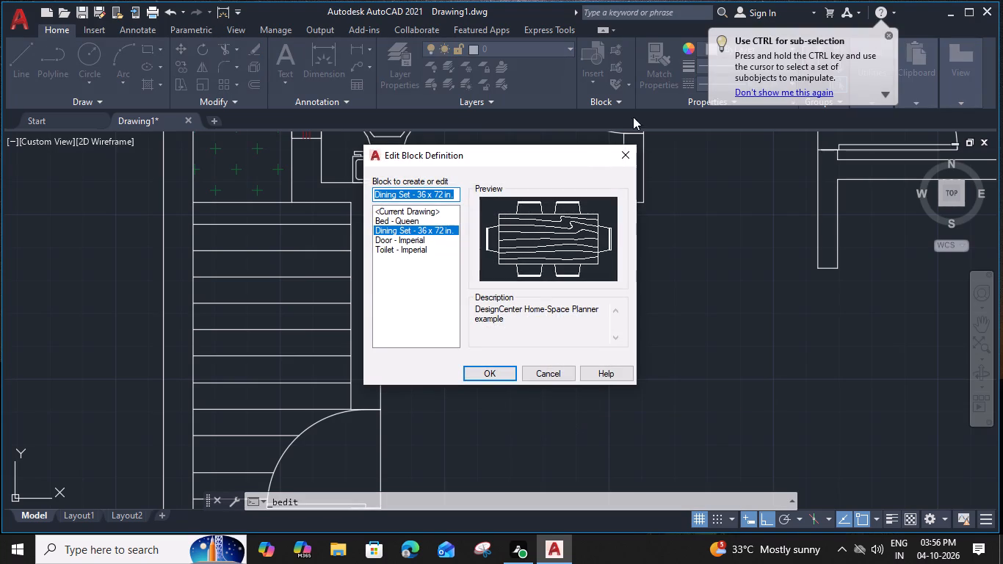
click(626, 146)
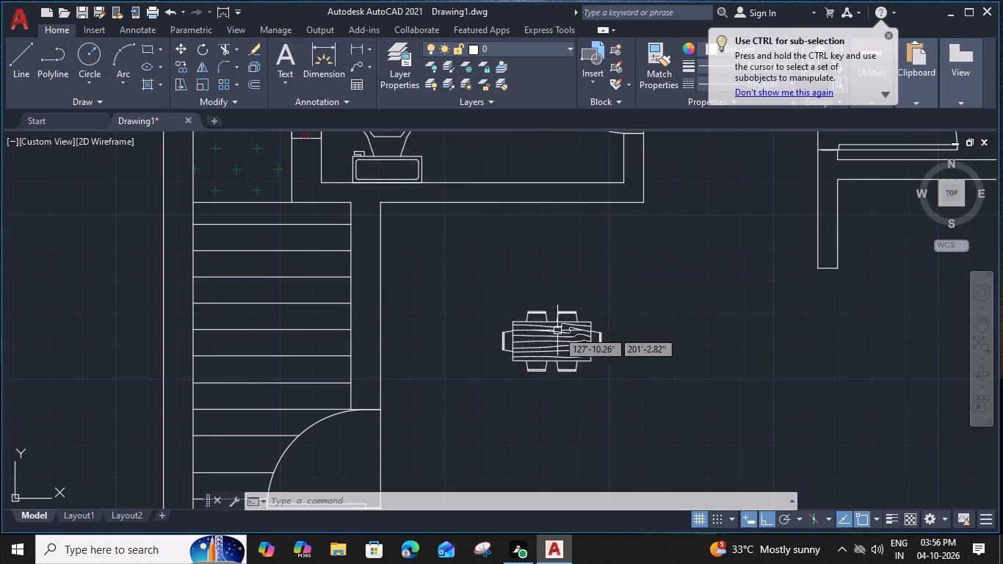
Scale the dining set up freehand to a bit over twice its size, about the tabletop's upper-left corner.
click(557, 330)
text(SC)
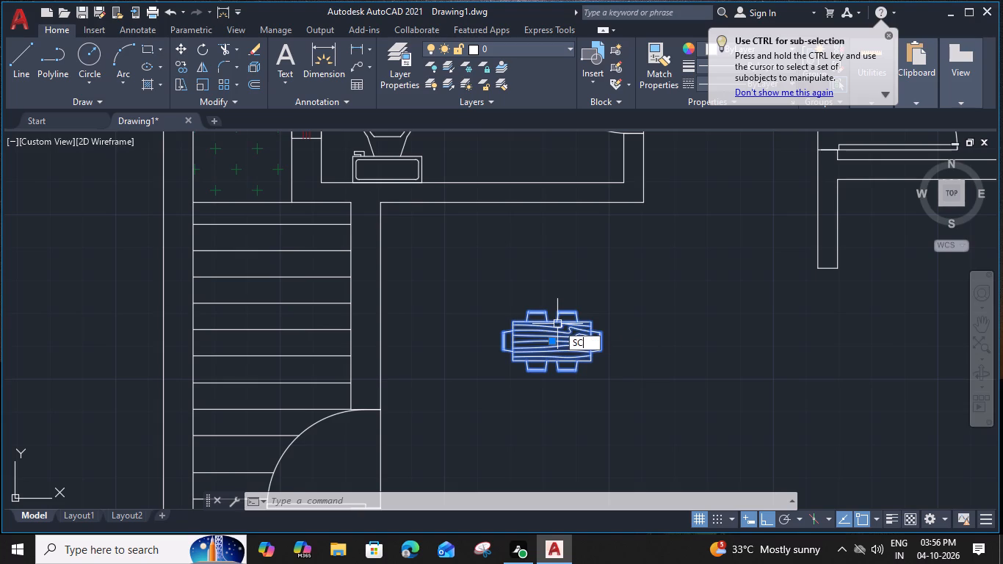
key(space)
click(515, 320)
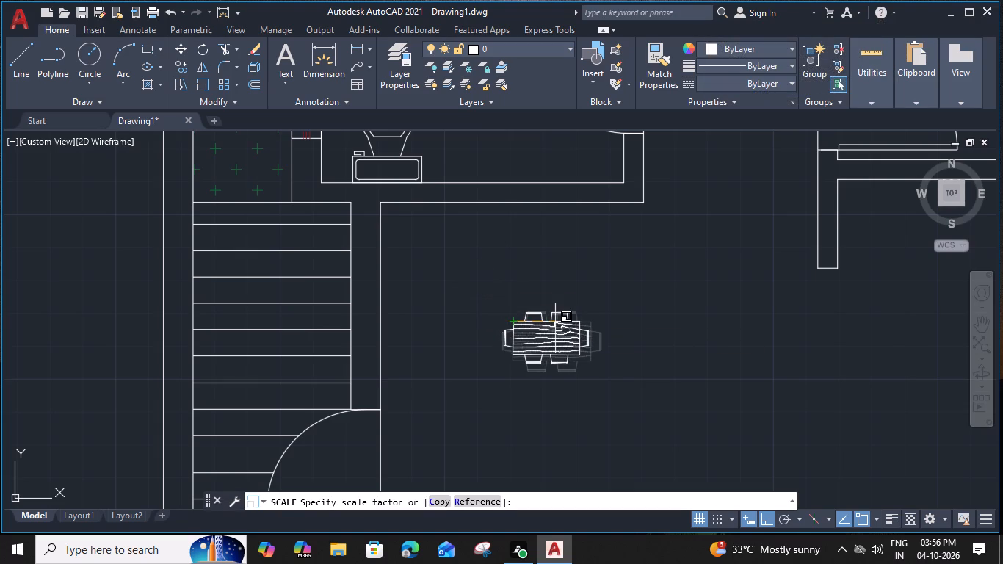
click(631, 385)
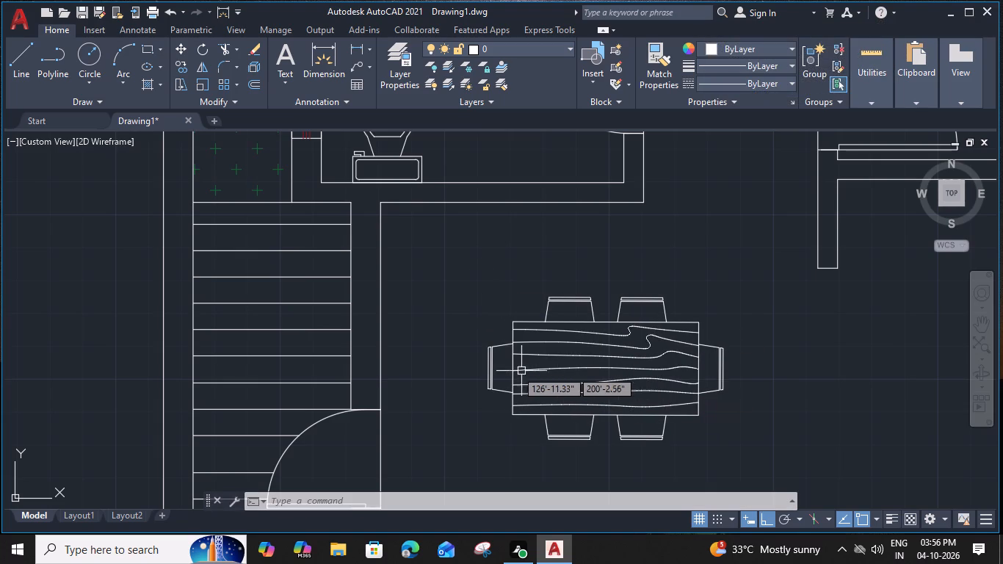
Move the enlarged dining set up about 1'-3" in the hall, toward the small bathroom's lower wall.
click(514, 369)
text(M)
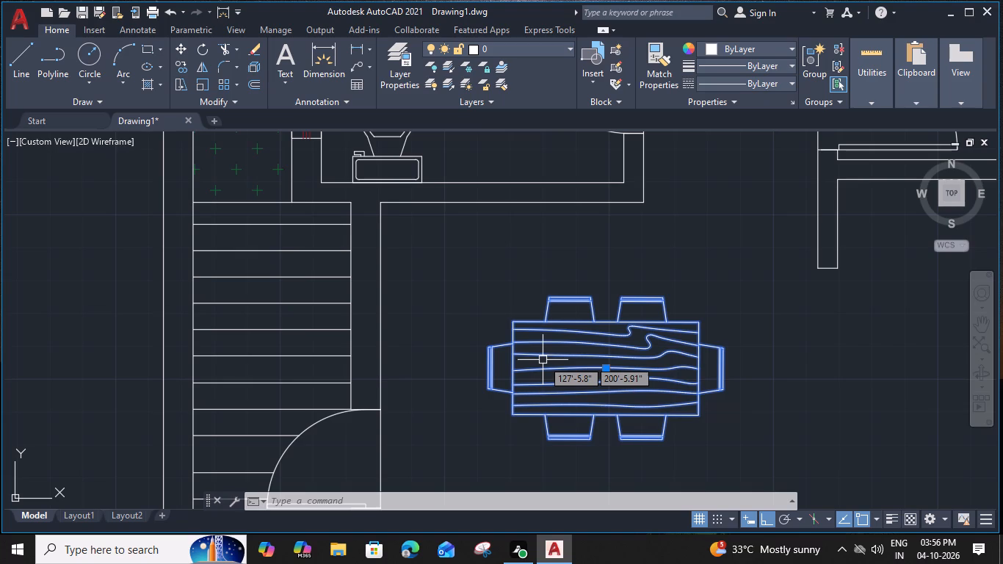
key(space)
click(517, 372)
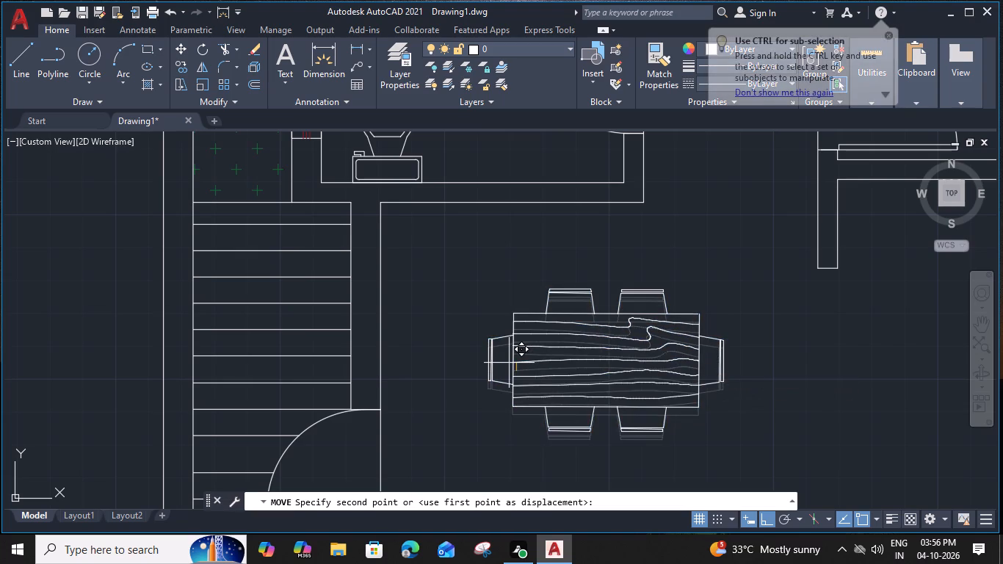
click(506, 323)
Move the dining set horizontally about 1'-9" toward the stair wall.
click(510, 323)
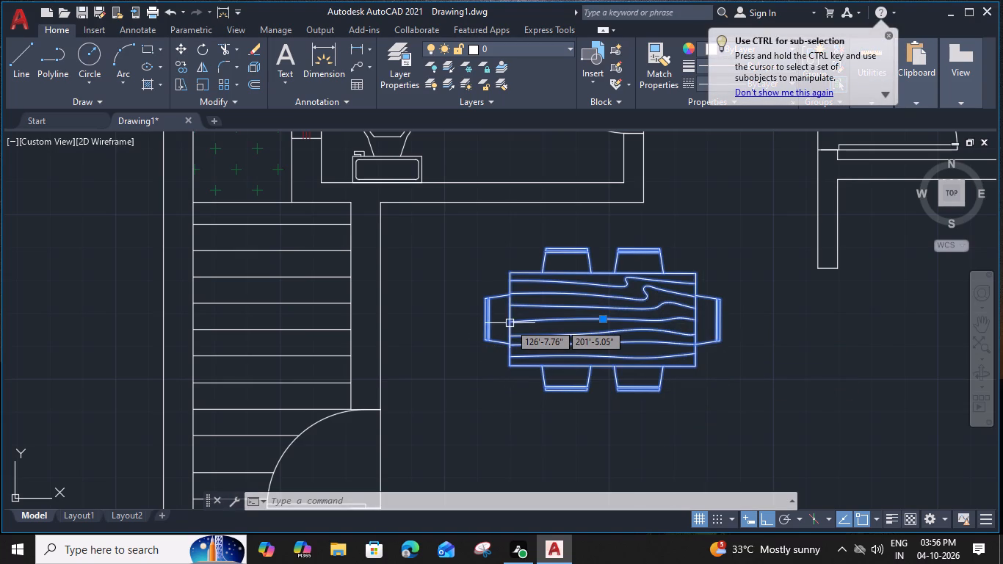
text(M)
key(space)
click(510, 323)
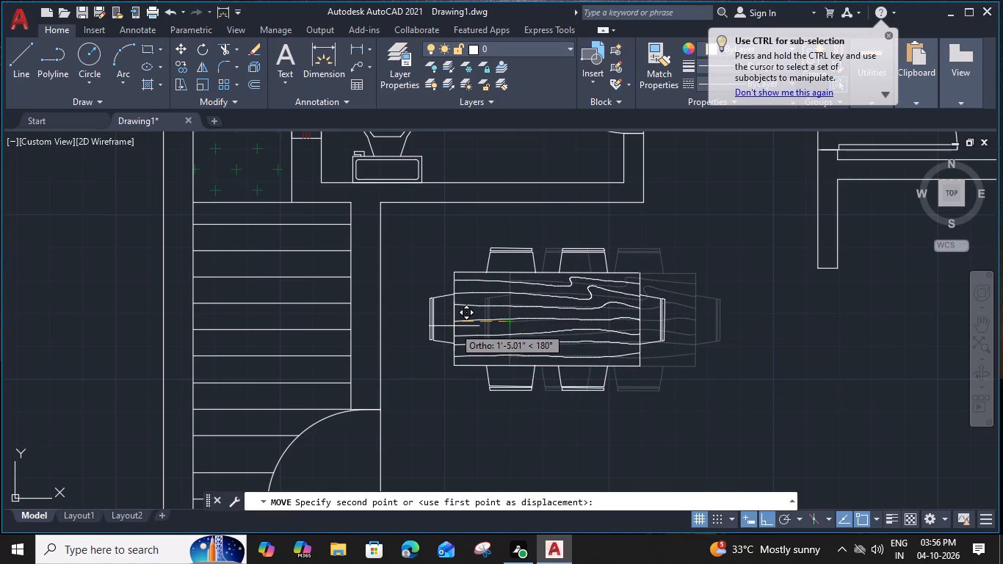
click(441, 326)
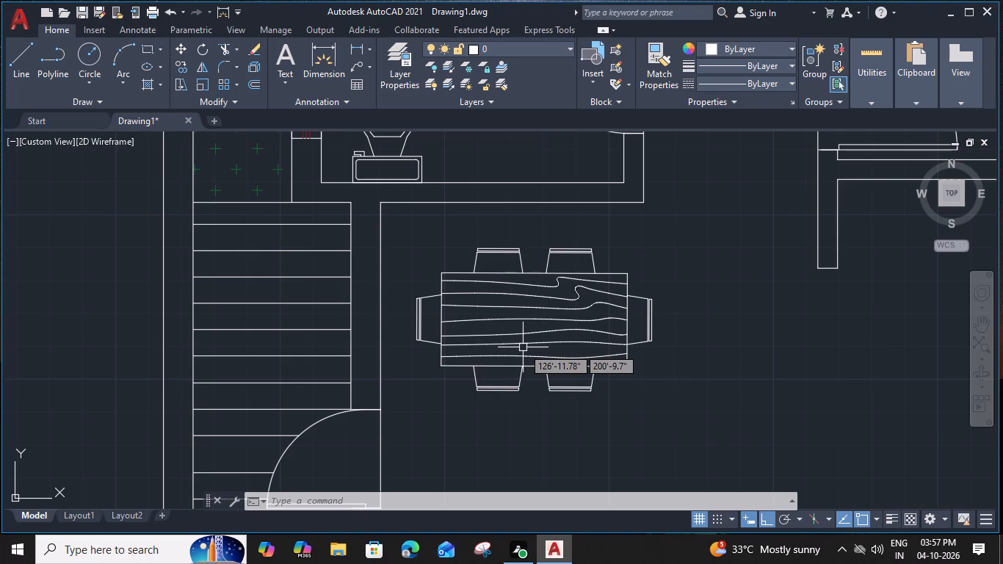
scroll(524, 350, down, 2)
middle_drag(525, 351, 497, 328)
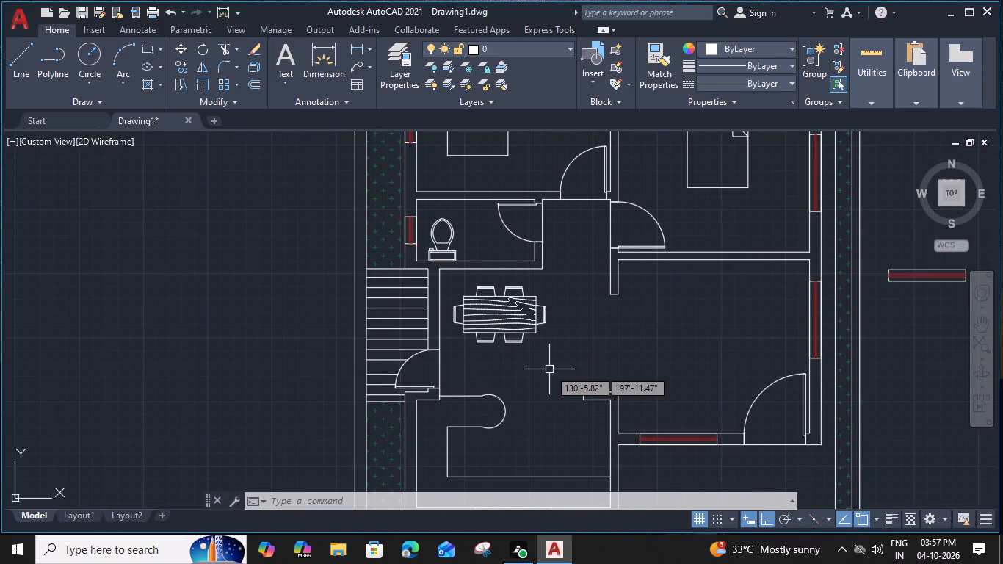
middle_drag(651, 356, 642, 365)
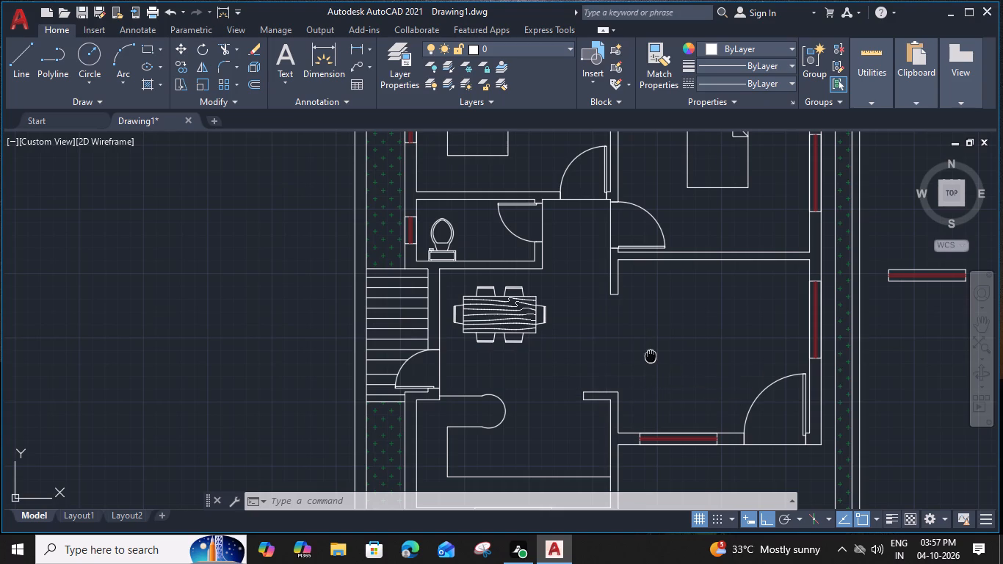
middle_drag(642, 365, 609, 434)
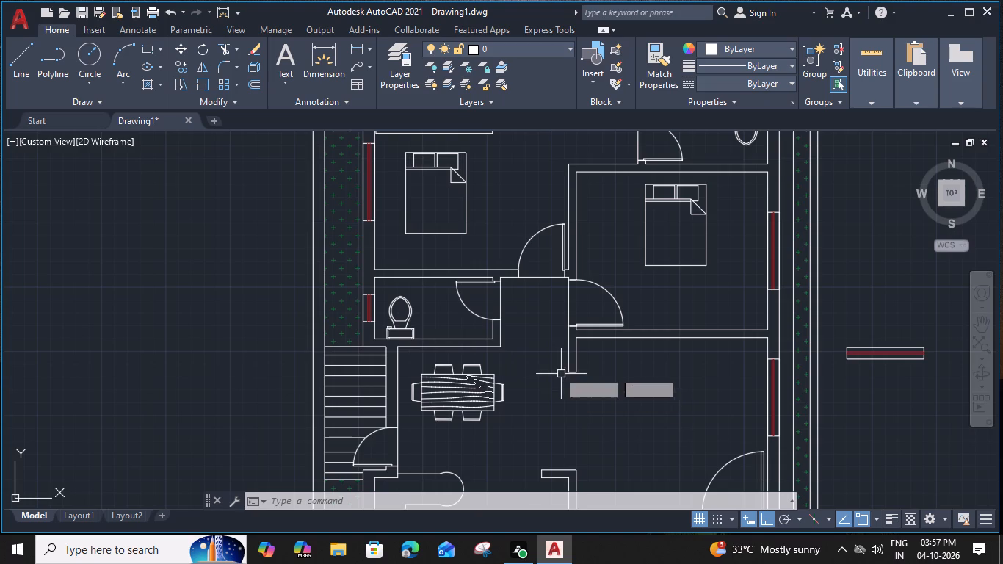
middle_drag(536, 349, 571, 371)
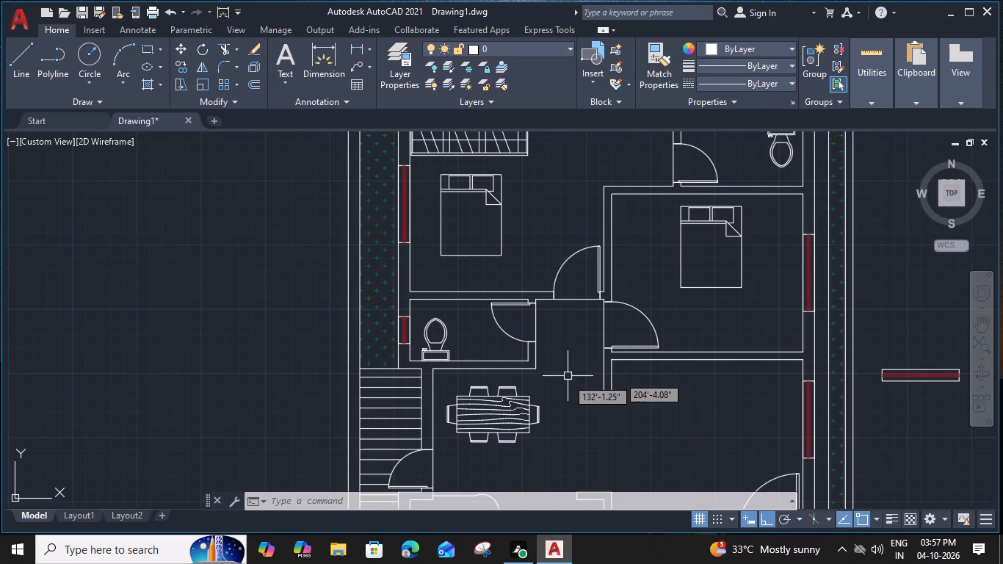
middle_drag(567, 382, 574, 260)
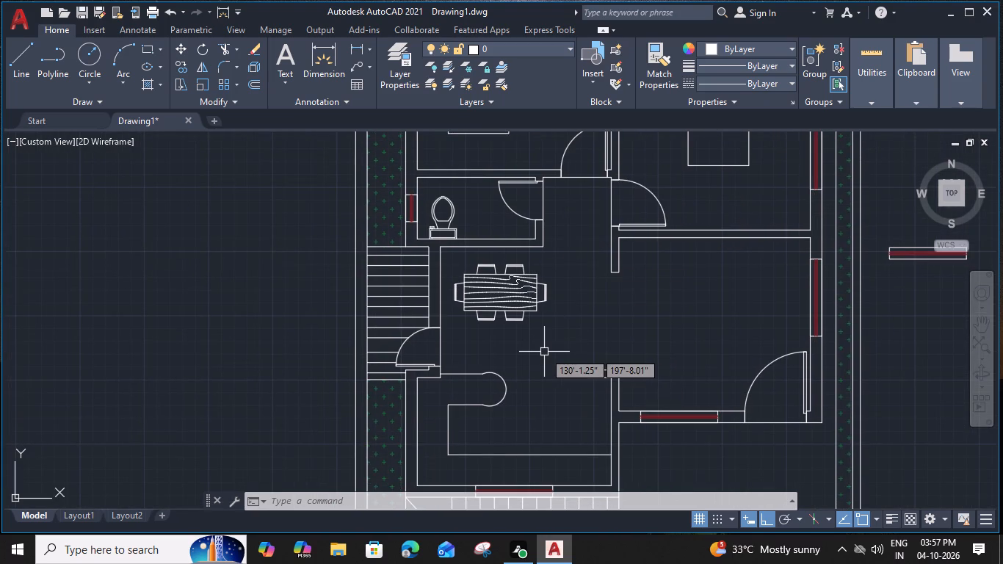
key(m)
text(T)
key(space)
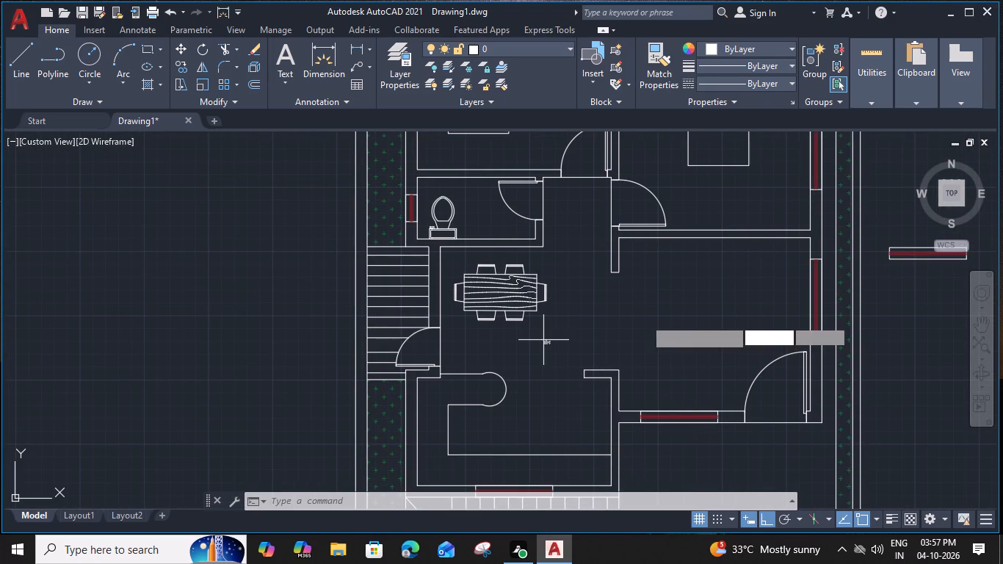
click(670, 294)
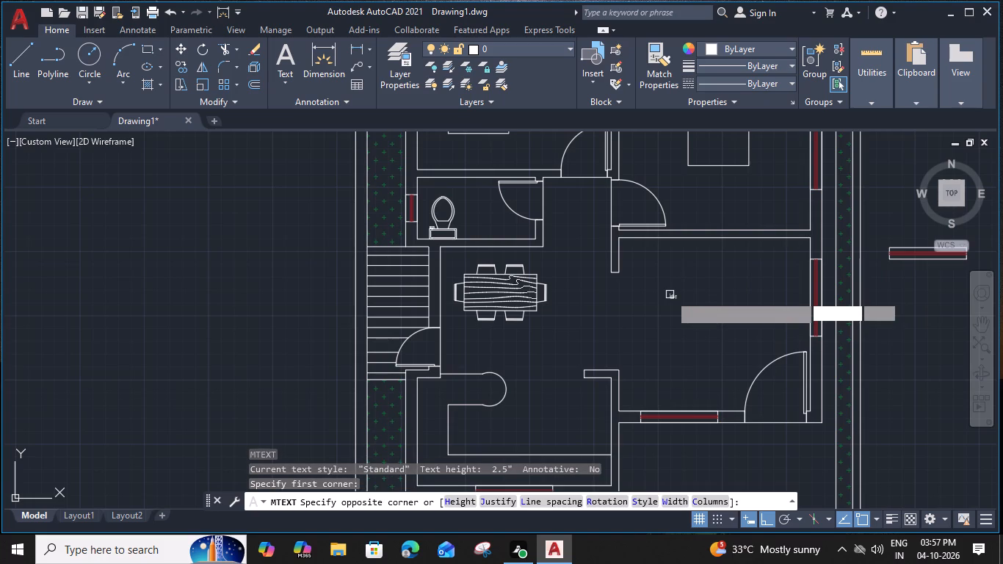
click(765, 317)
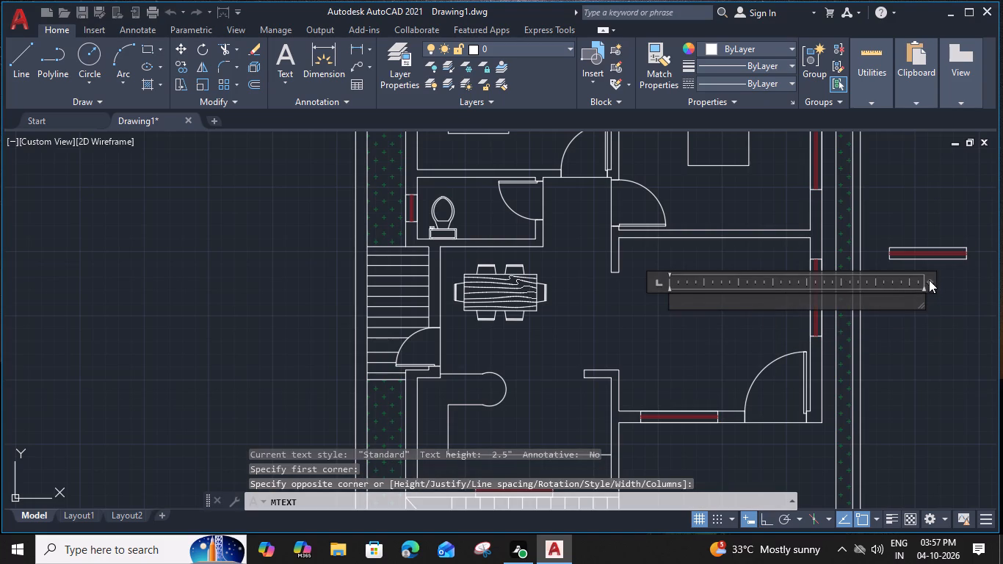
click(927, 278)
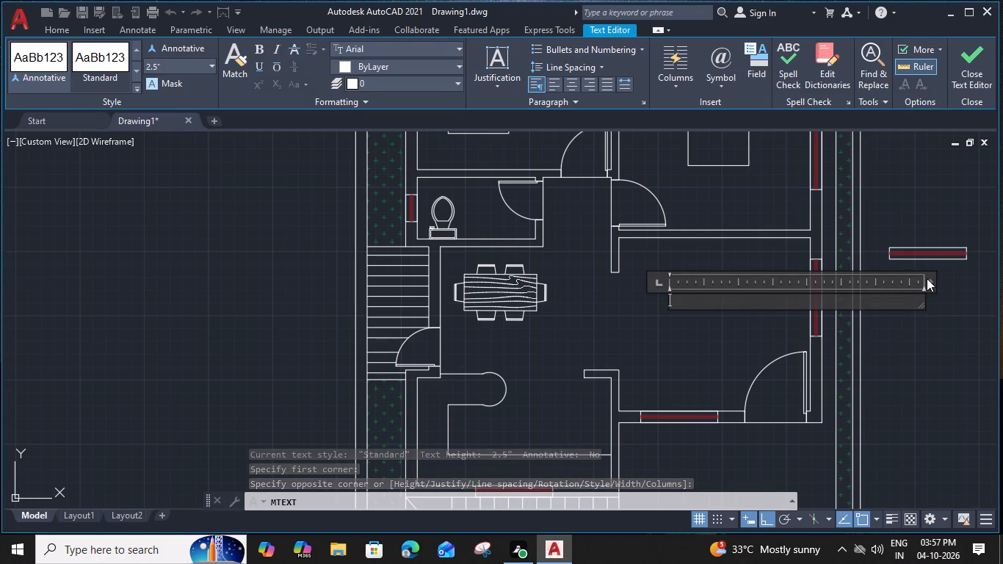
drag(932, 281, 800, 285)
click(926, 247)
Delete the spare window symbol lying outside the plan, beyond the right boundary wall.
drag(908, 239, 896, 256)
click(883, 278)
key(Delete)
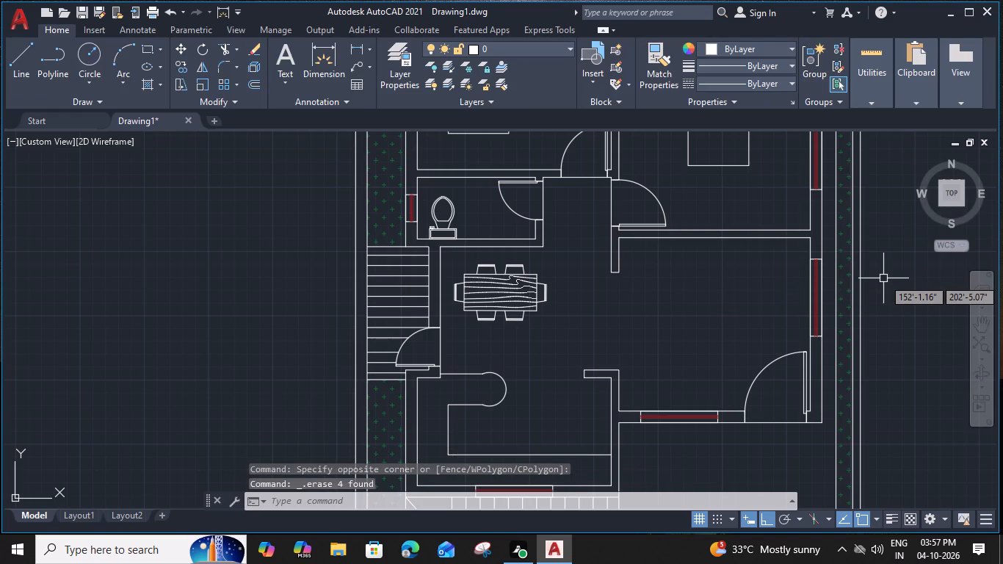
Start a multiline text box in the living room and set its text height to 7".
key(m)
text(T)
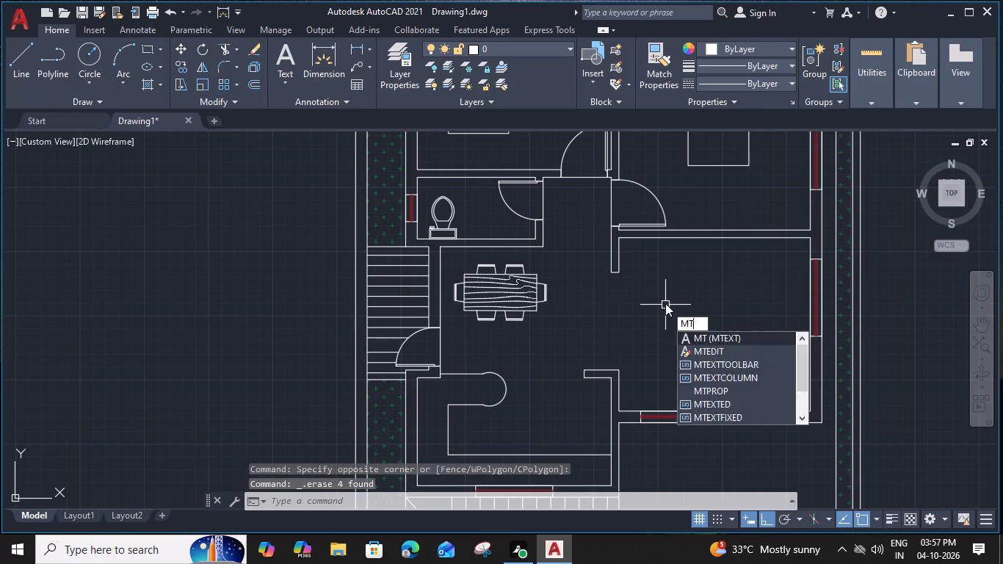
key(space)
click(641, 292)
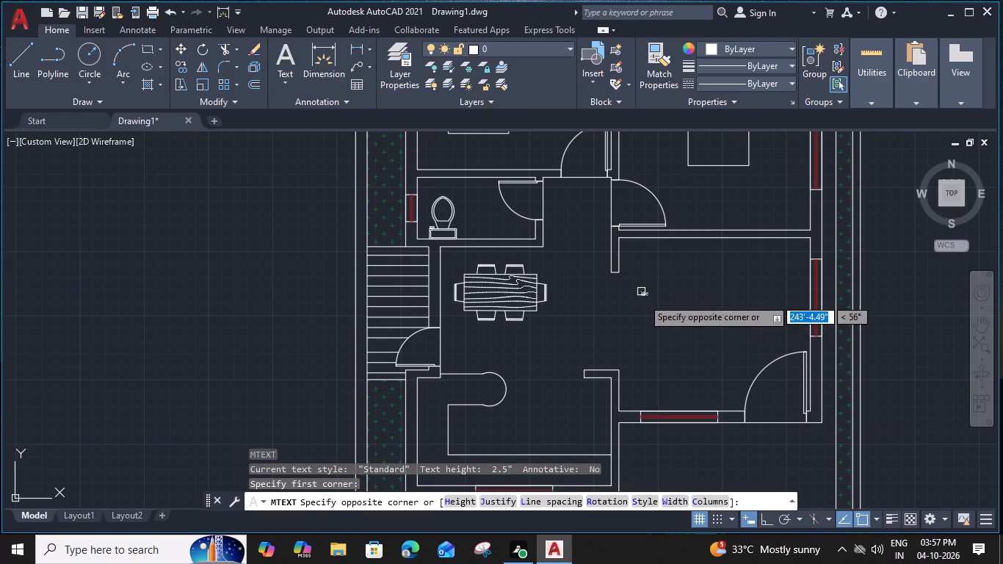
click(727, 312)
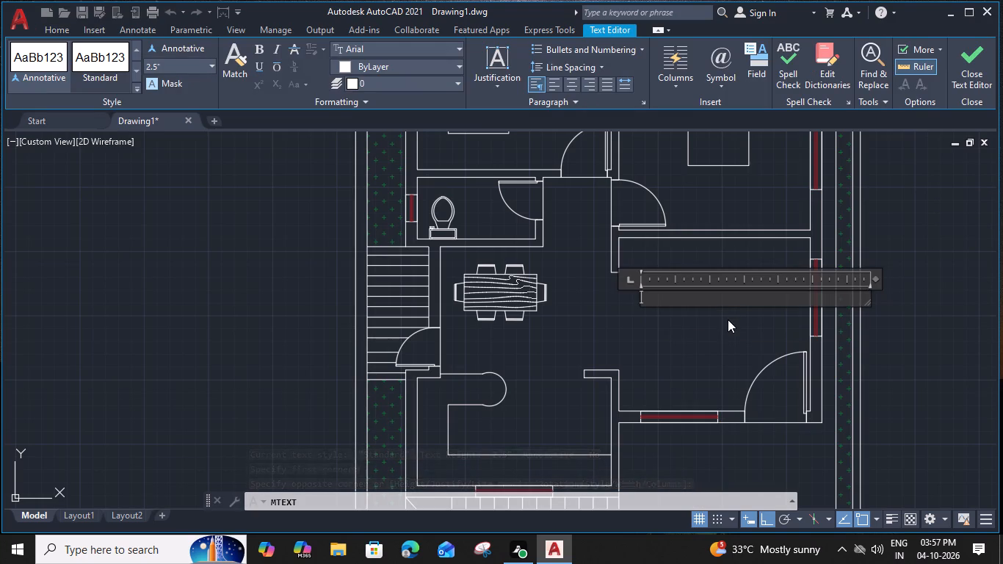
drag(877, 278, 846, 278)
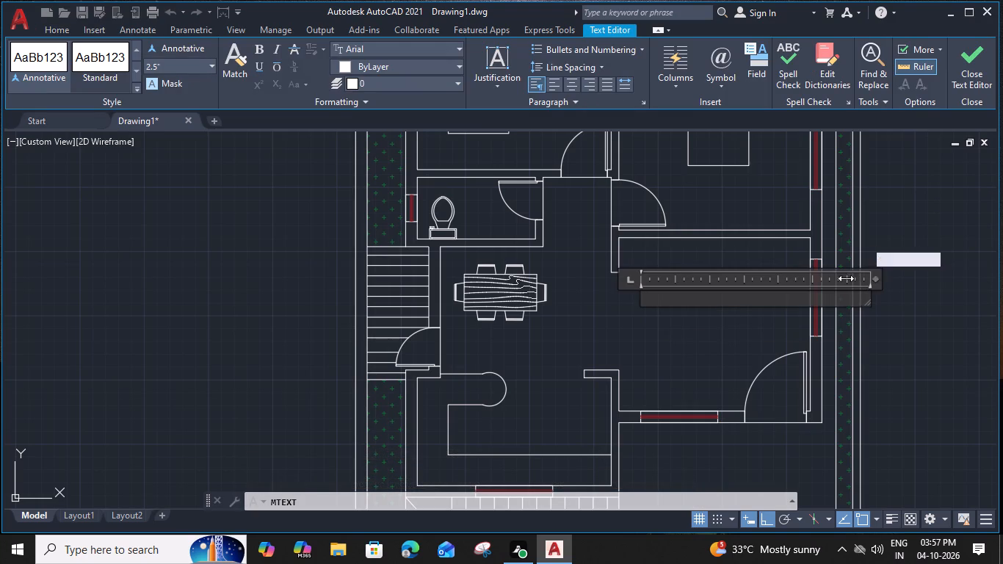
drag(846, 278, 784, 281)
scroll(702, 293, up, 1)
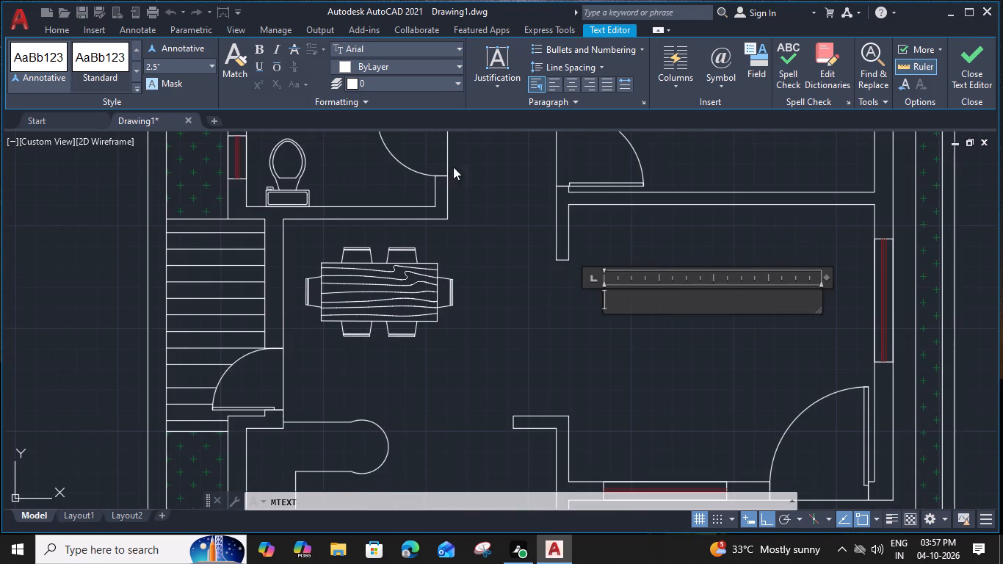
click(168, 59)
key(7)
key(shift+quotedbl)
key(Return)
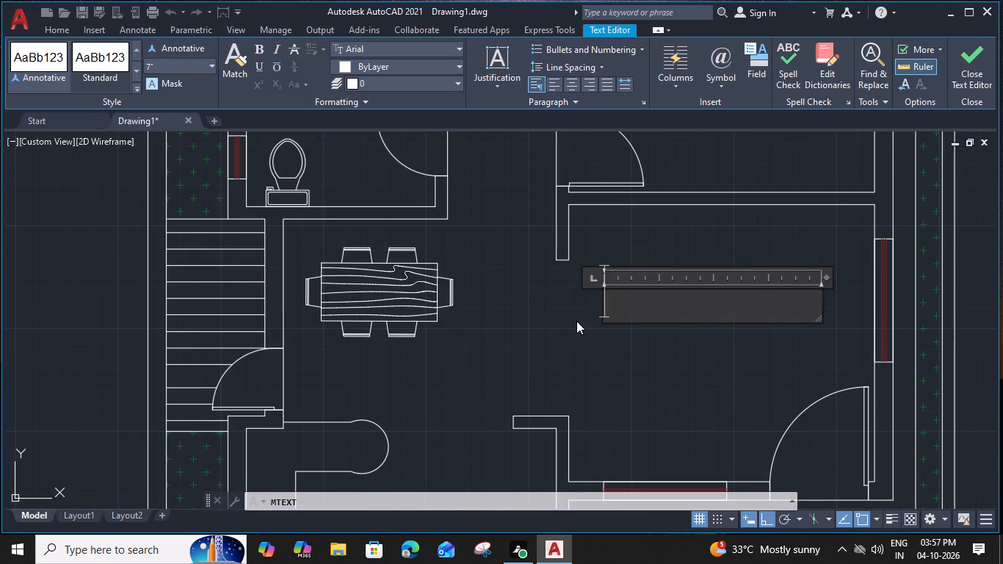
Write the living room label as "LIVING" with the dimensions 11'-7"X12'-0" on a second line.
text(LIVI)
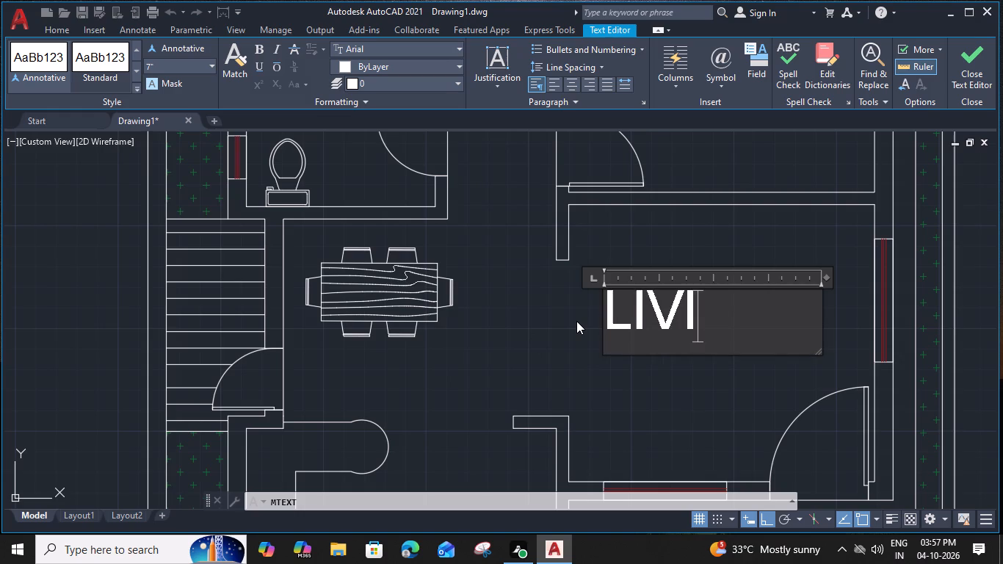
text(NG)
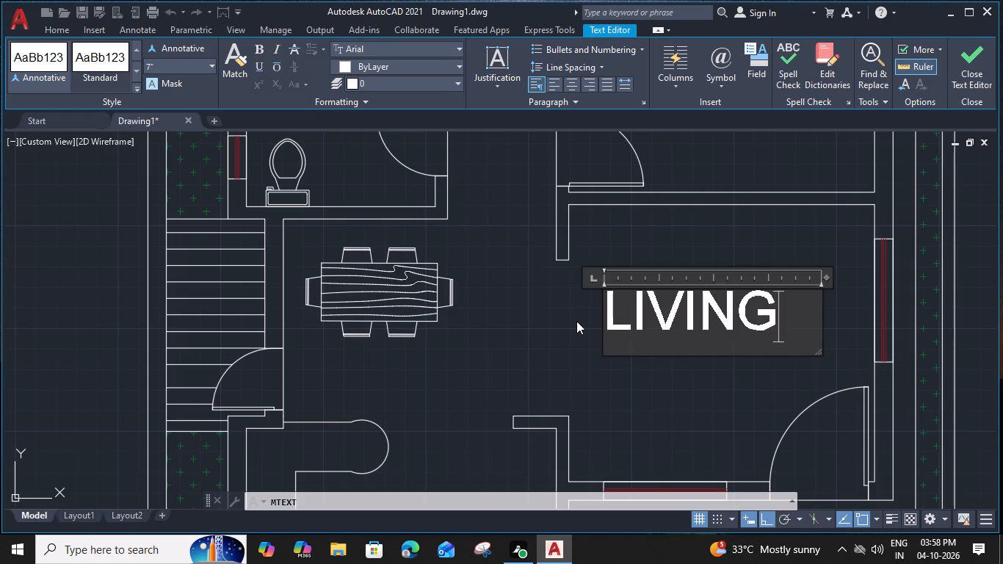
key(Return)
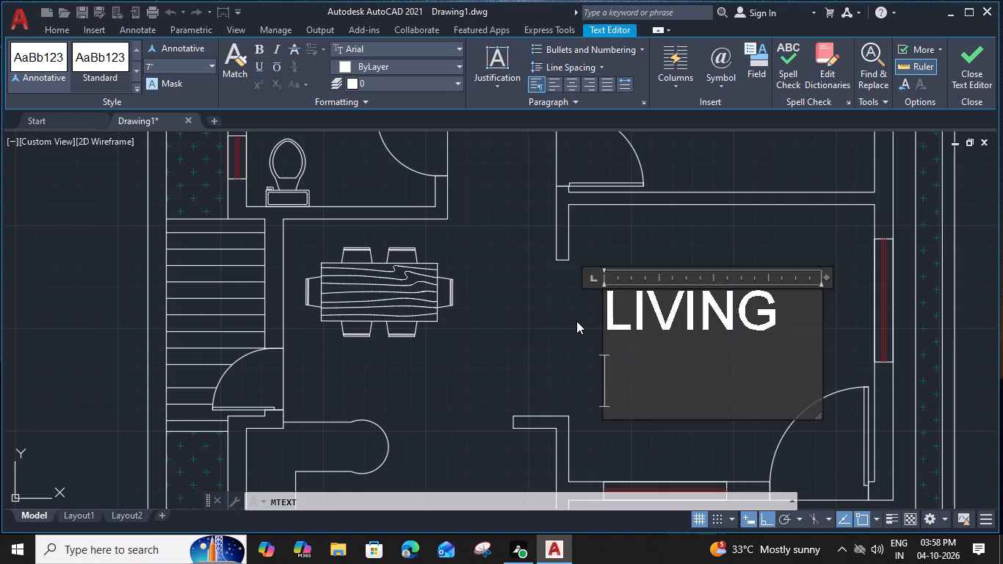
text(11)
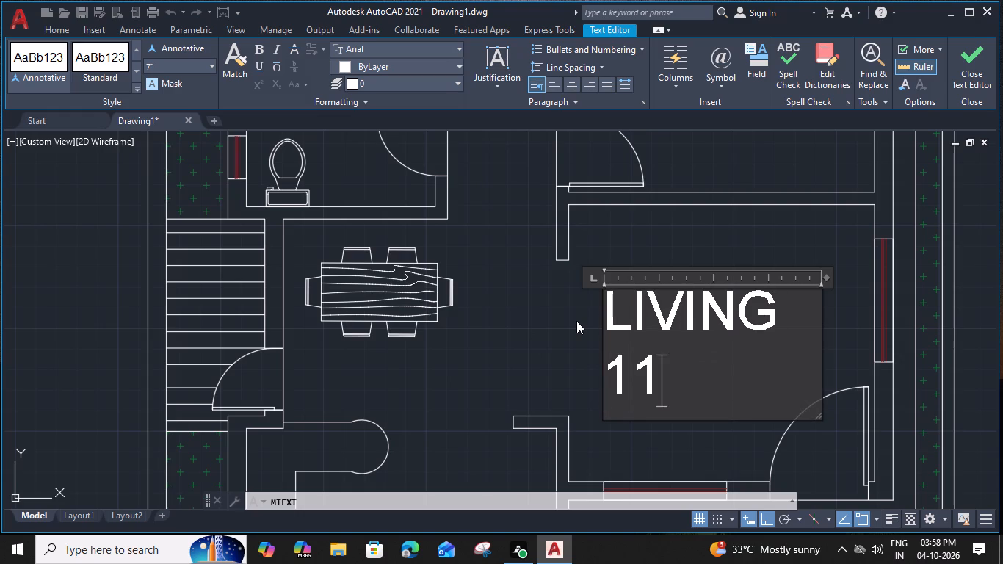
text('-)
key(7)
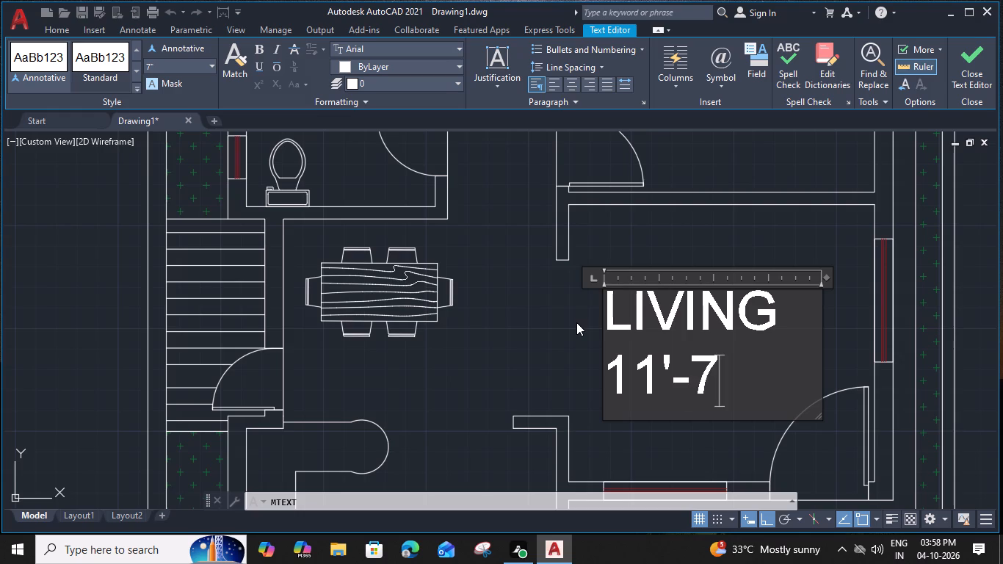
key(shift+quotedbl)
key(x)
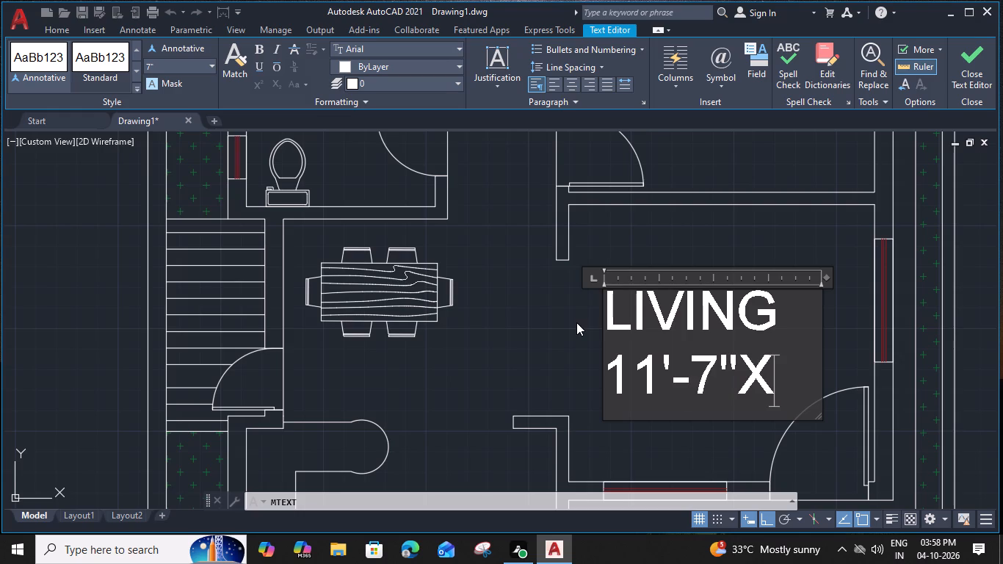
text(12)
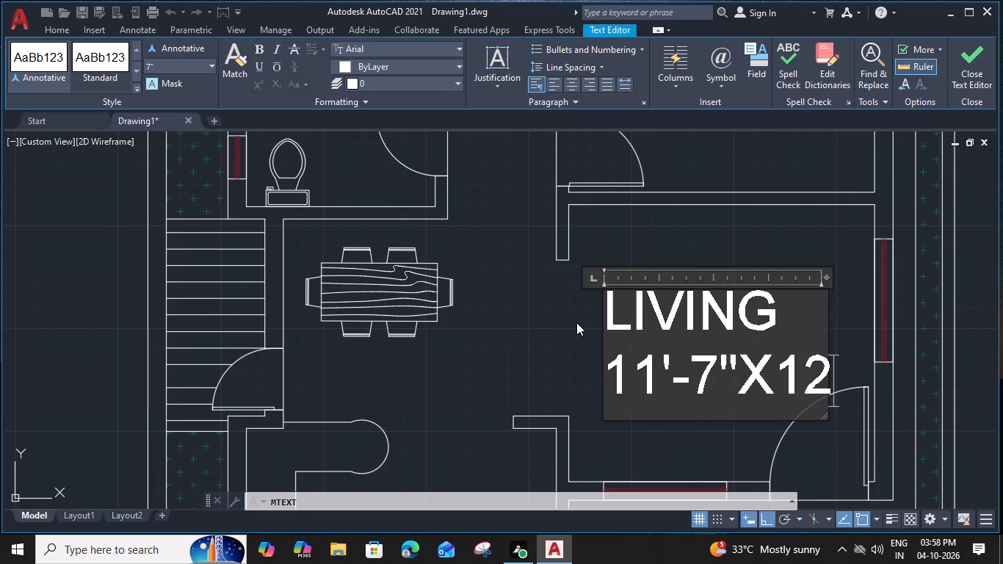
text('-0)
key(shift+quotedbl)
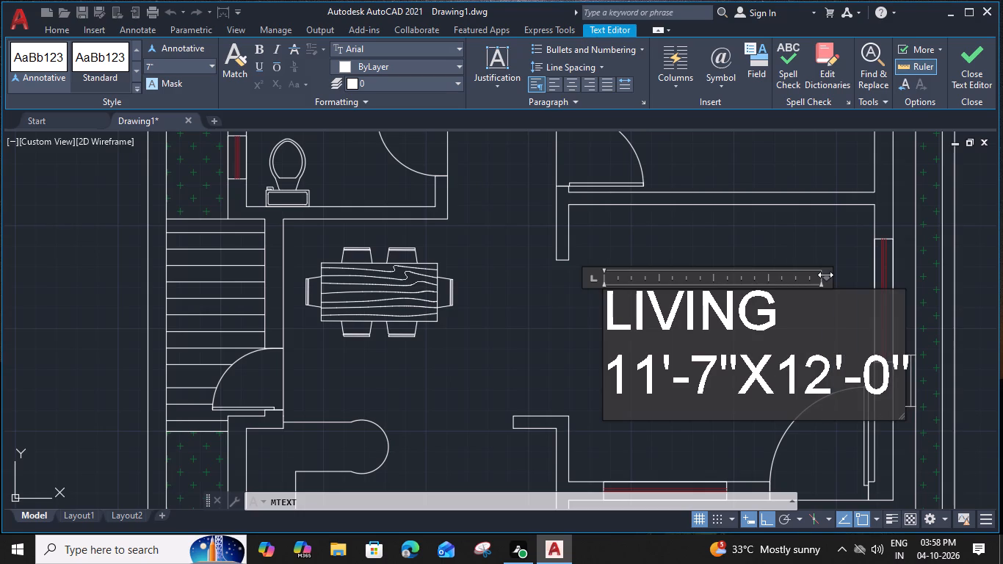
Widen the label's text box to fit the dimensions, centre LIVING above them with leading spaces, and finish the text.
drag(826, 275, 926, 278)
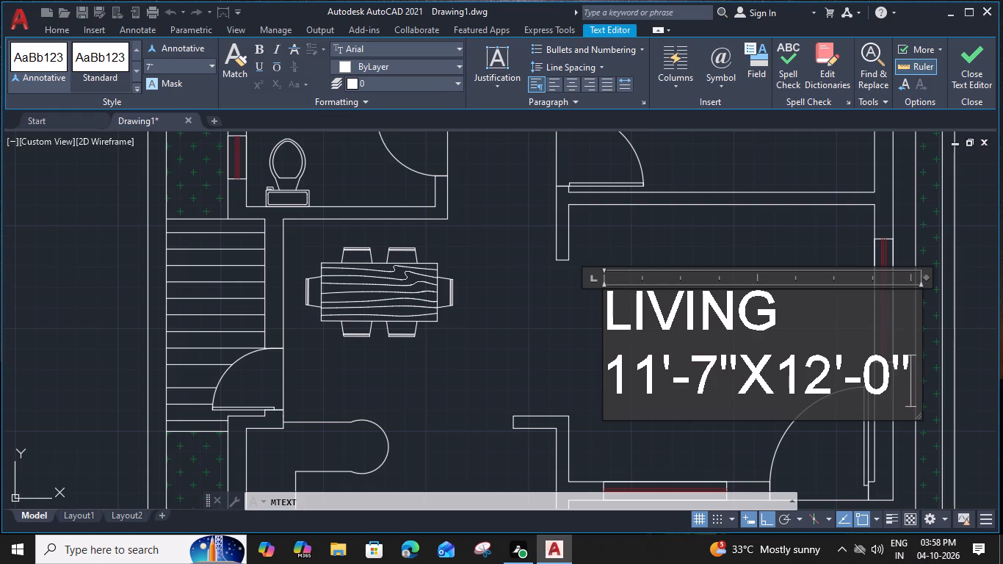
click(608, 329)
key(space)
key(space)
key(space)
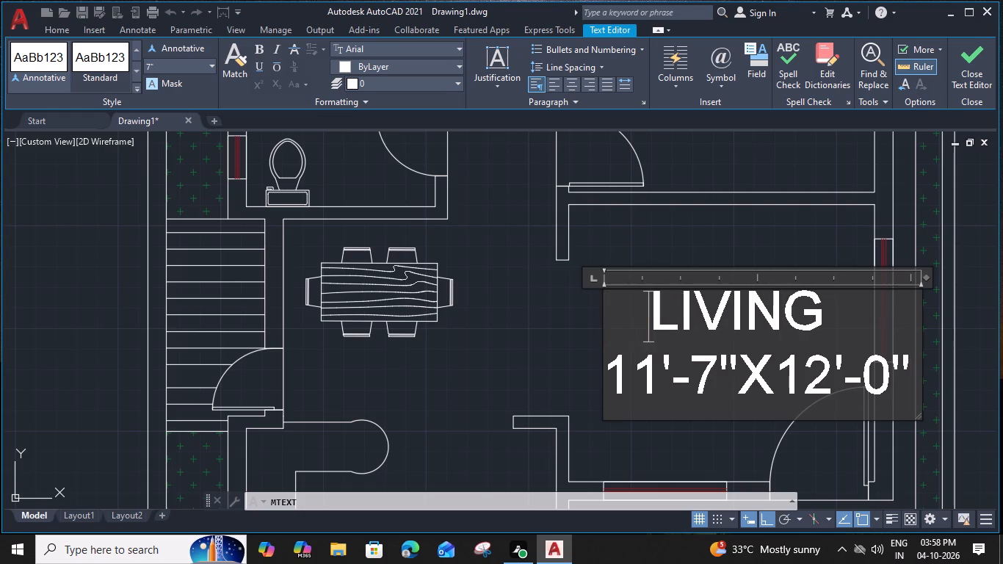
key(space)
key(space)
click(681, 427)
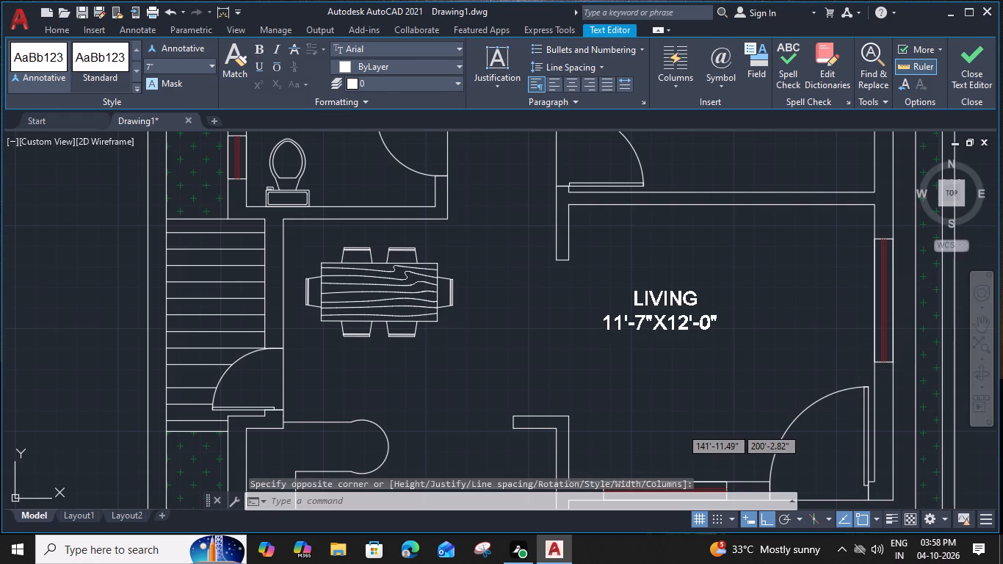
Copy the LIVING label horizontally about 7'-2" into the hall, beside the dining set.
click(681, 318)
text(CO)
key(space)
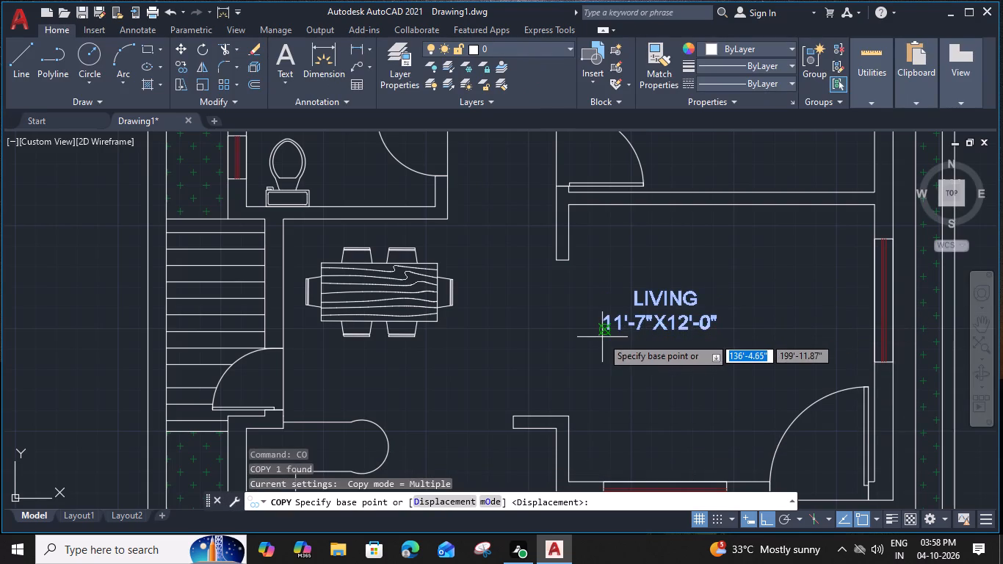
click(605, 333)
scroll(485, 358, down, 1)
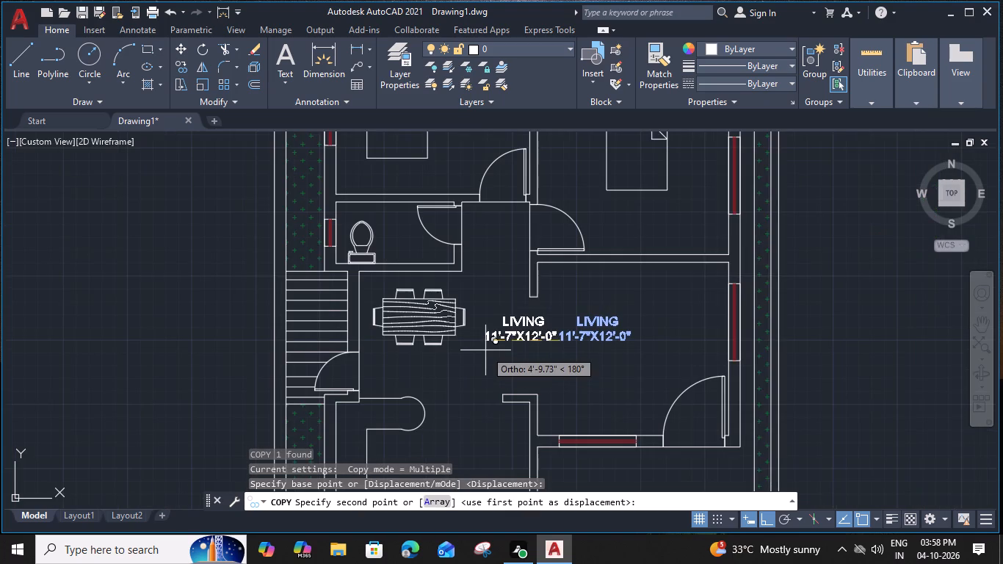
middle_drag(488, 332, 550, 283)
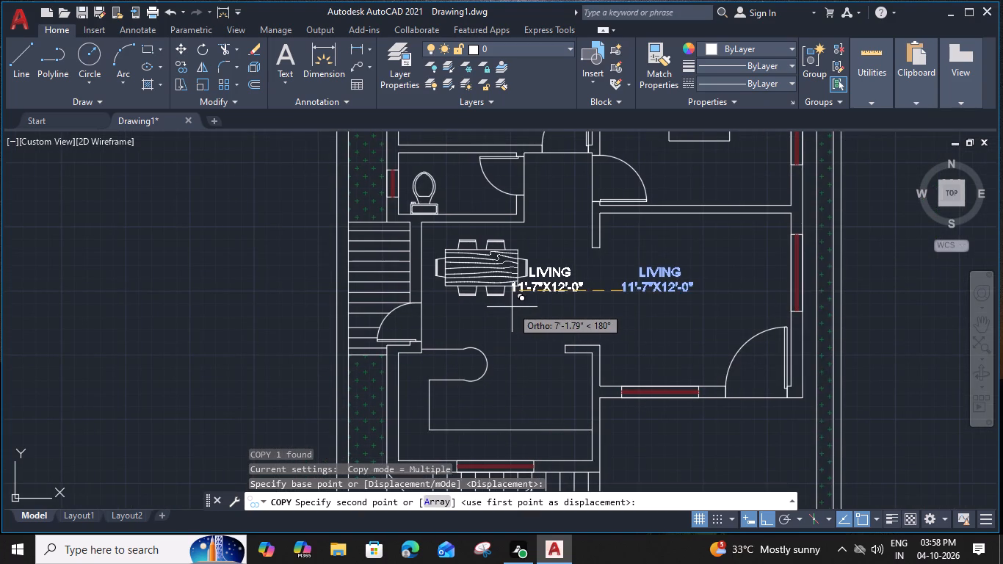
click(512, 307)
key(Escape)
Move the copied label down and toward the stair wall so it sits centred just below the dining set.
click(537, 282)
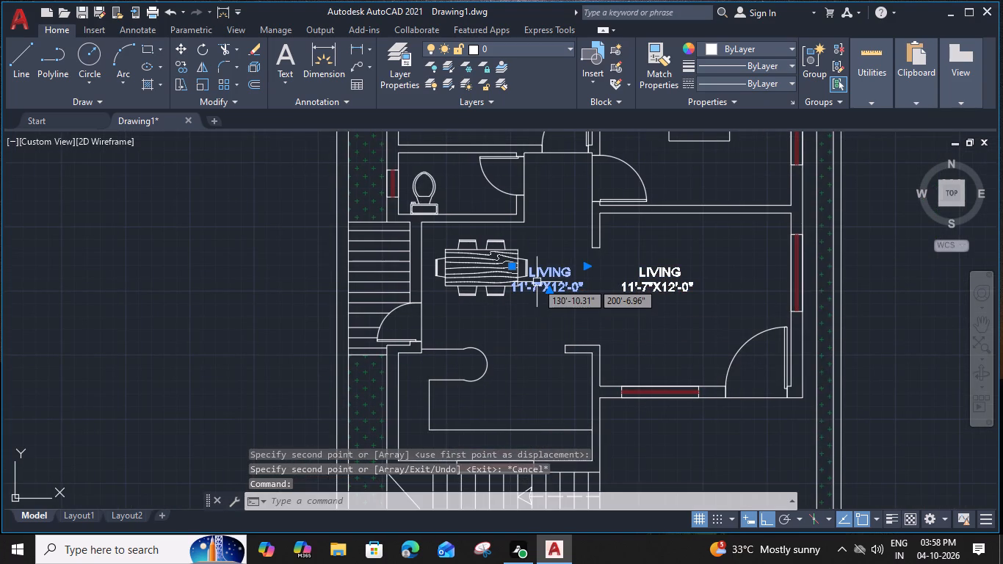
text(M)
key(space)
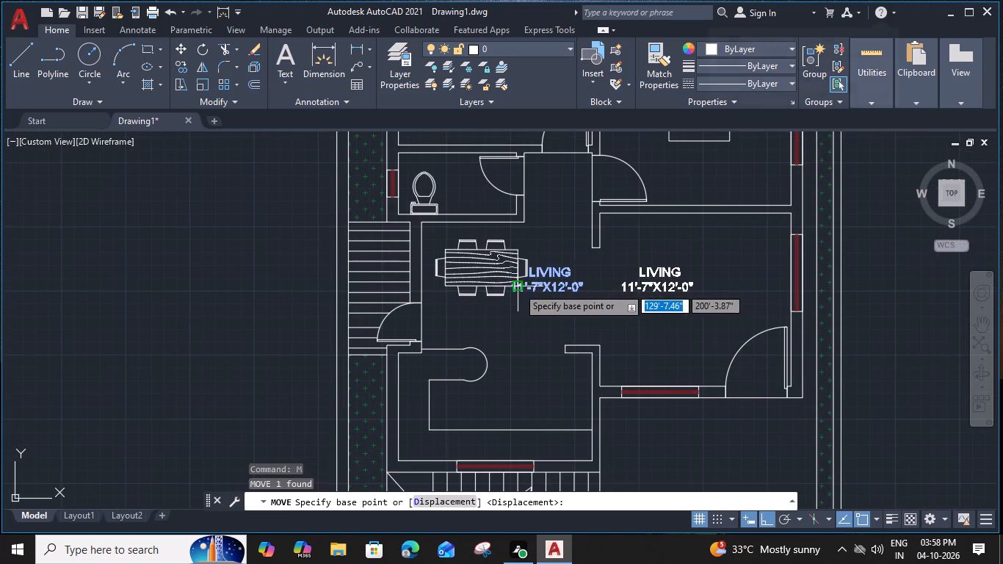
click(513, 291)
click(512, 330)
click(518, 329)
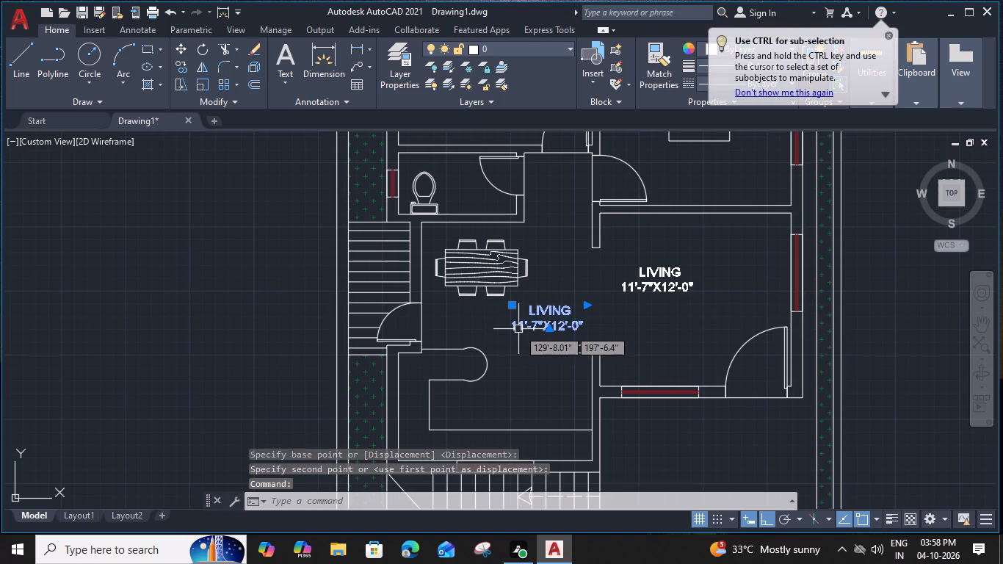
text(M)
key(space)
click(516, 330)
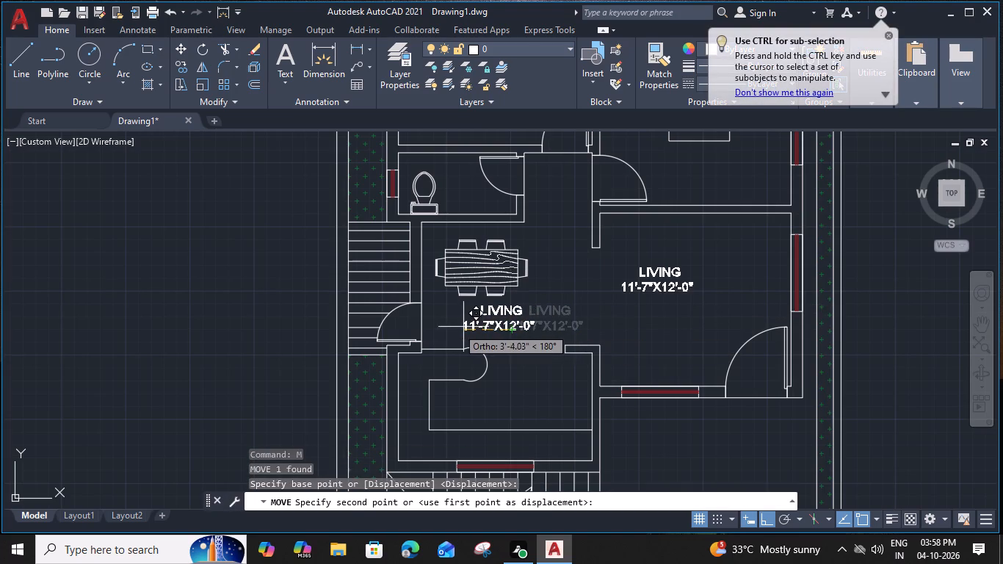
click(452, 326)
Change the room name in the copied label to DINING, keeping it on its own line.
double_click(479, 327)
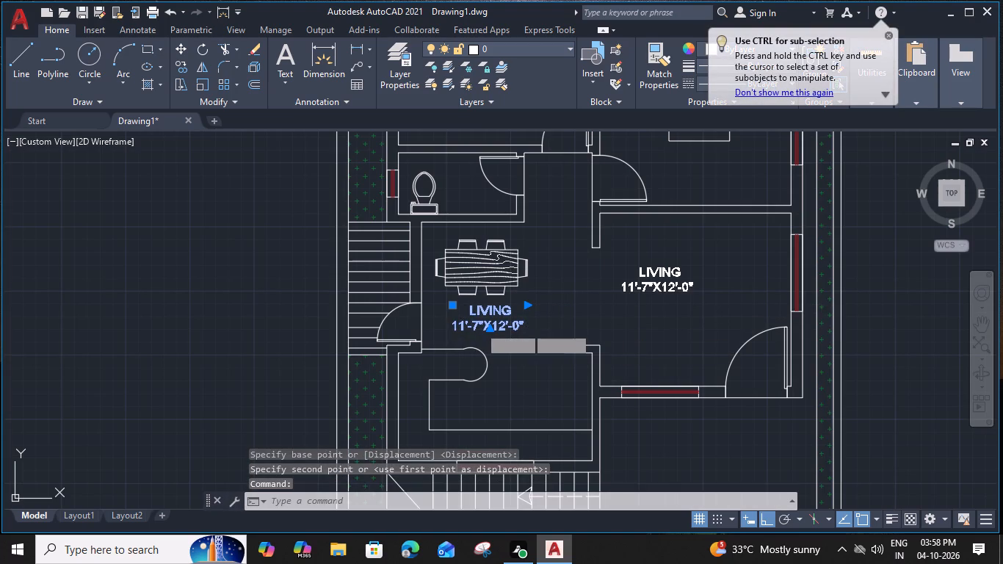
scroll(490, 323, up, 4)
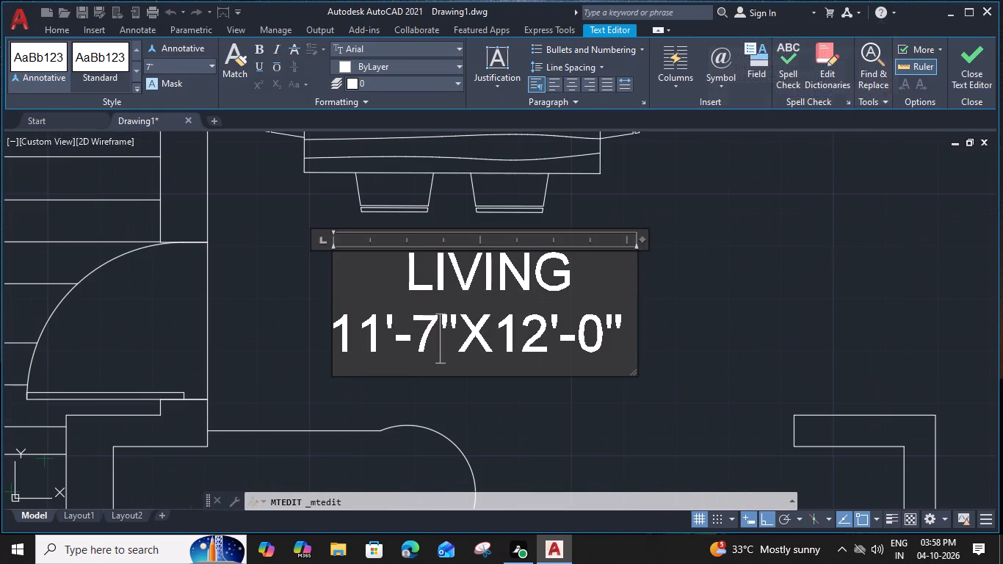
drag(590, 276, 411, 281)
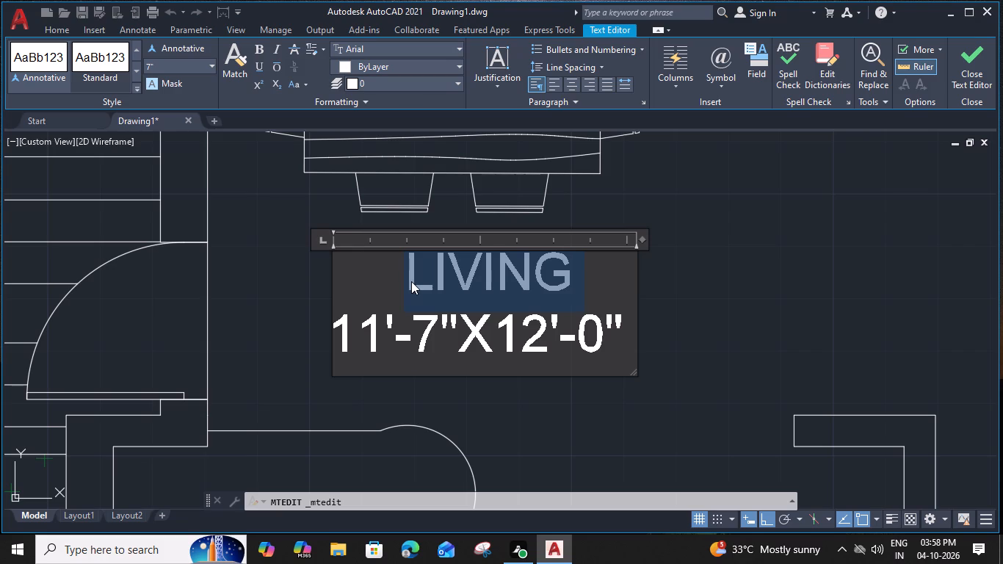
text(DINING)
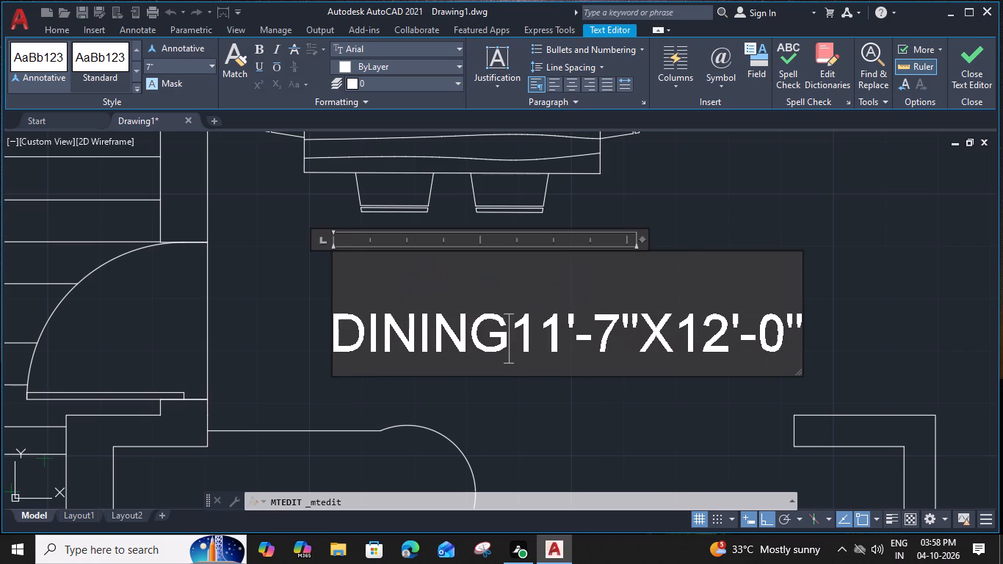
key(Return)
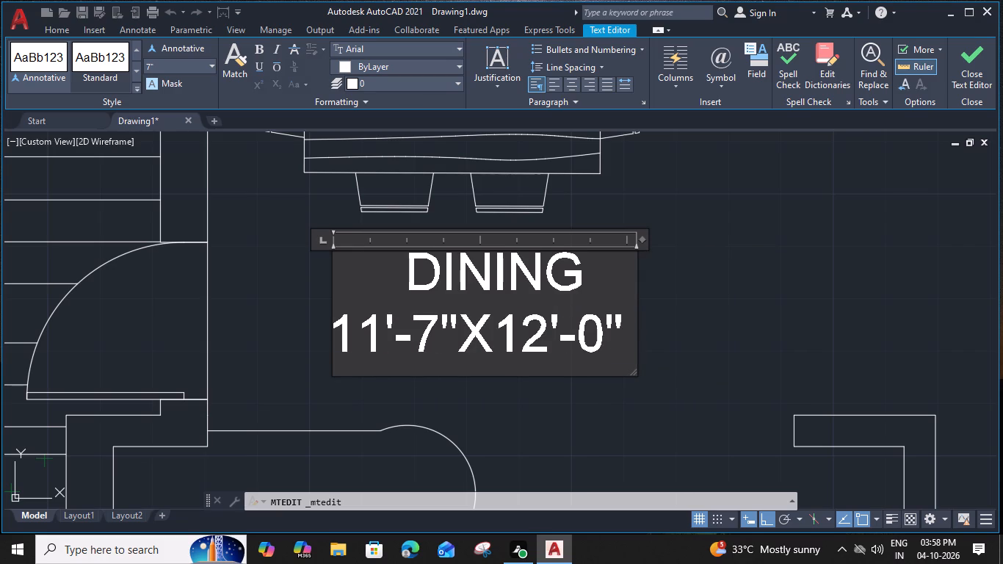
Set the dimensions in the DINING label to 10'-6"X8'-0".
drag(379, 343, 366, 343)
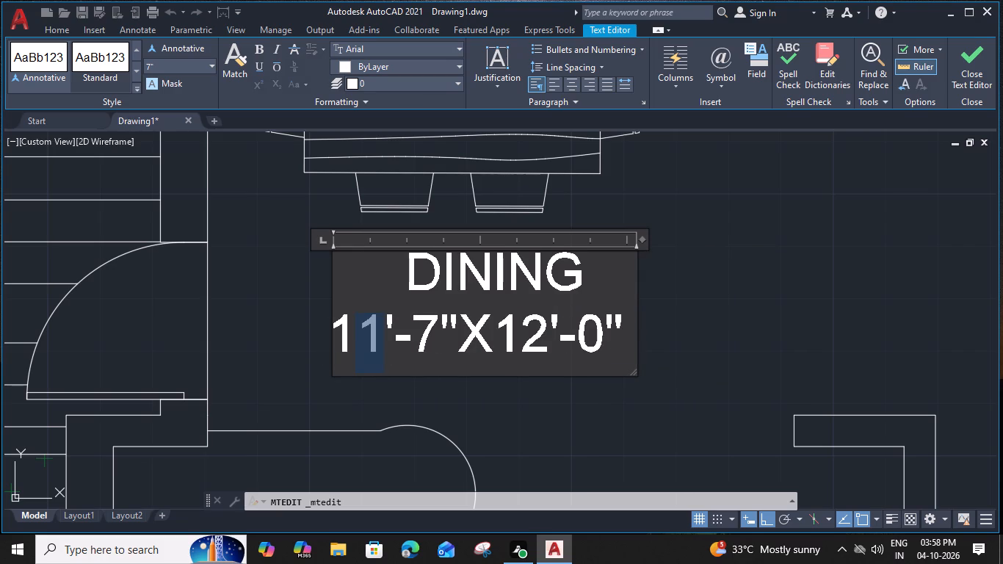
drag(366, 343, 363, 344)
key(0)
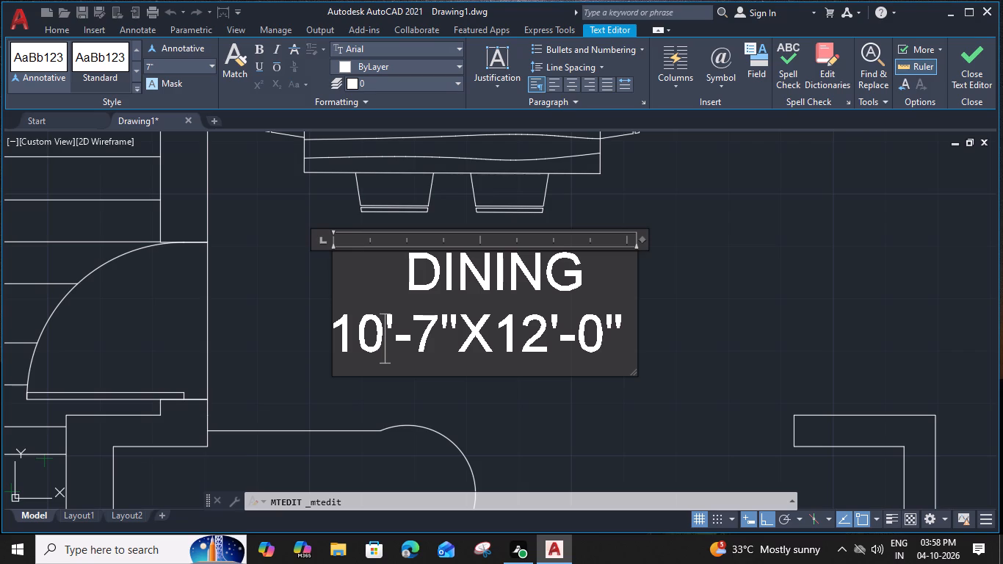
drag(441, 340, 428, 339)
drag(428, 339, 422, 339)
key(6)
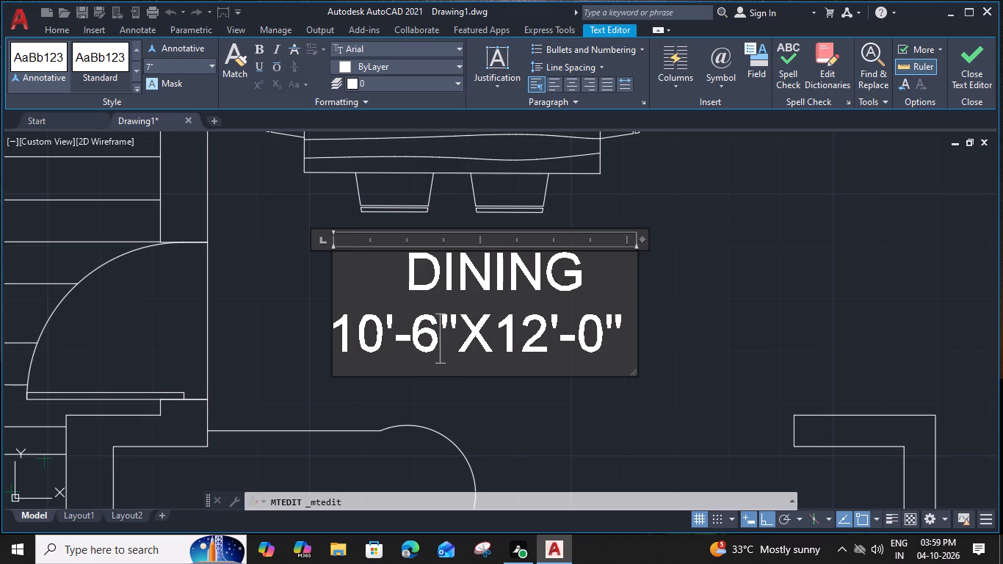
drag(538, 344, 507, 344)
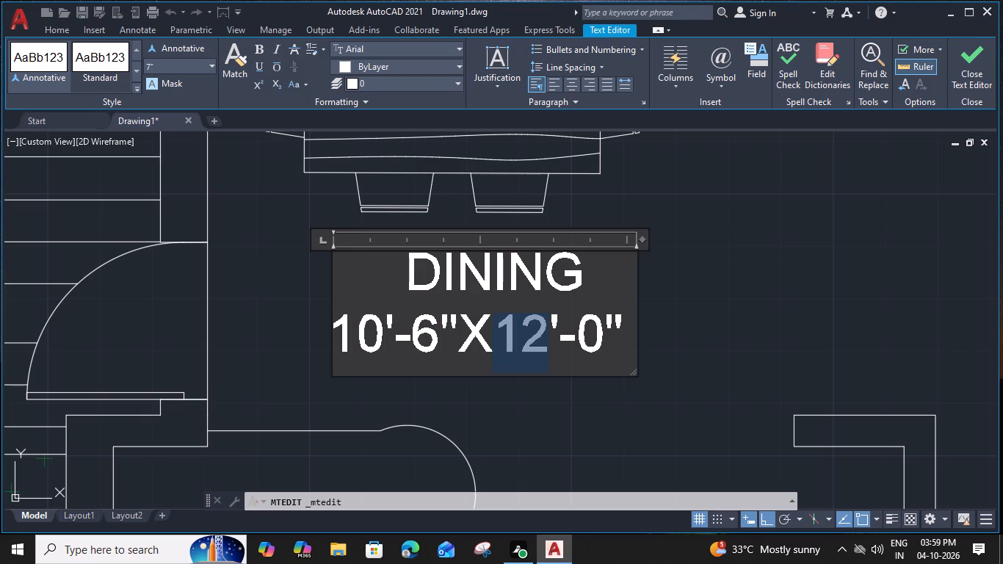
drag(507, 344, 505, 344)
key(8)
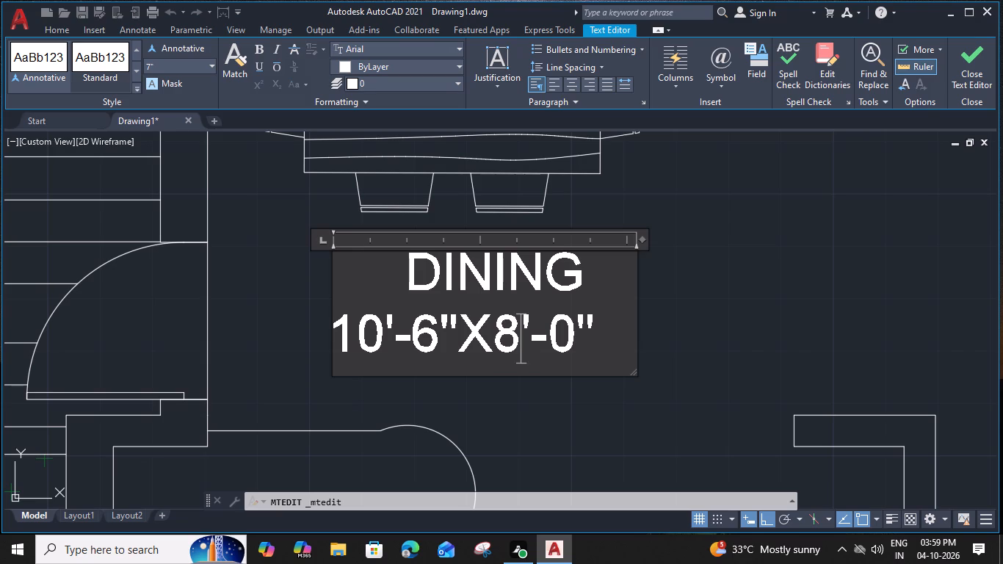
Re-centre DINING above its dimensions by reducing the leading spaces, narrow the text box to fit, and finish the edit.
click(411, 280)
key(BackSpace)
key(BackSpace)
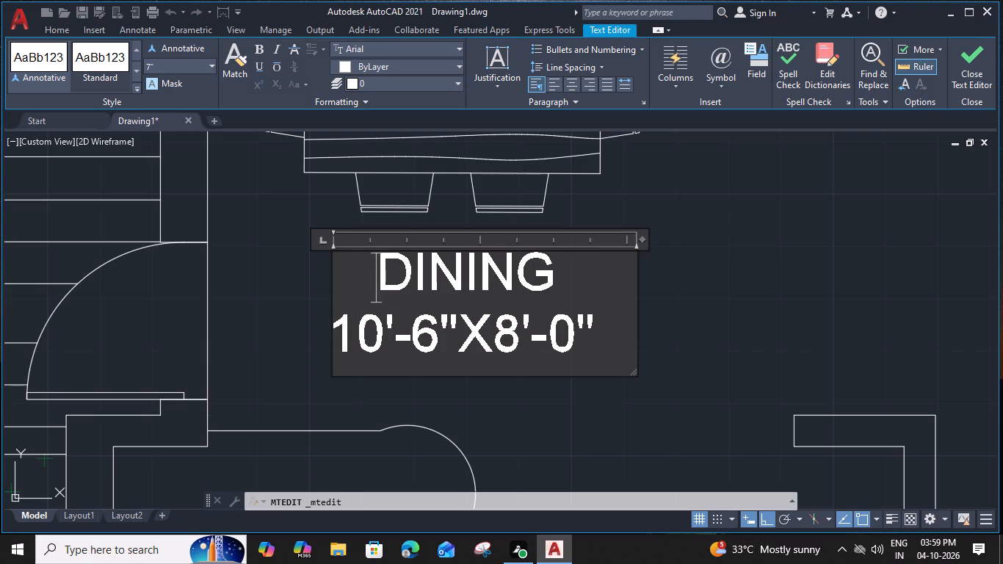
key(BackSpace)
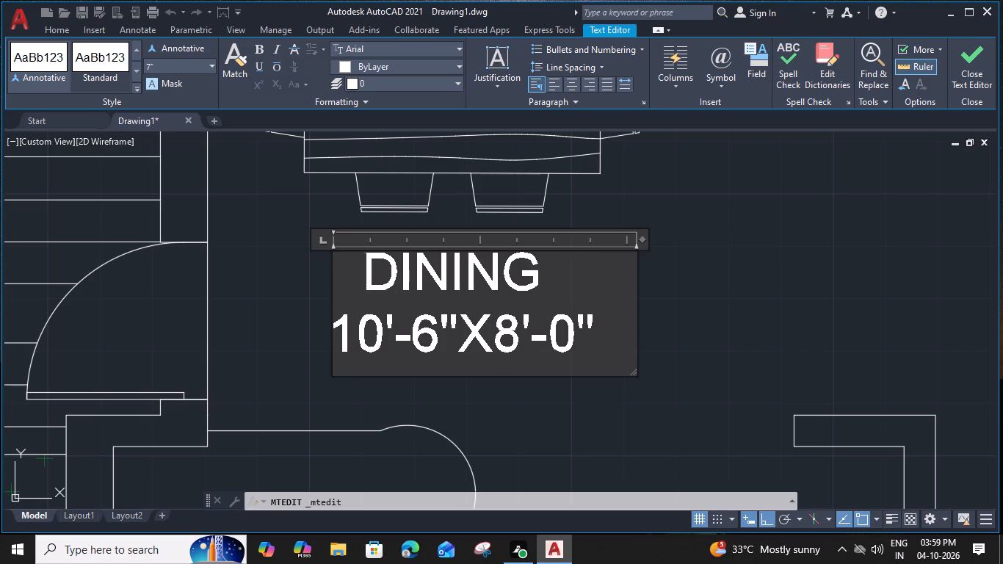
key(space)
drag(642, 242, 640, 242)
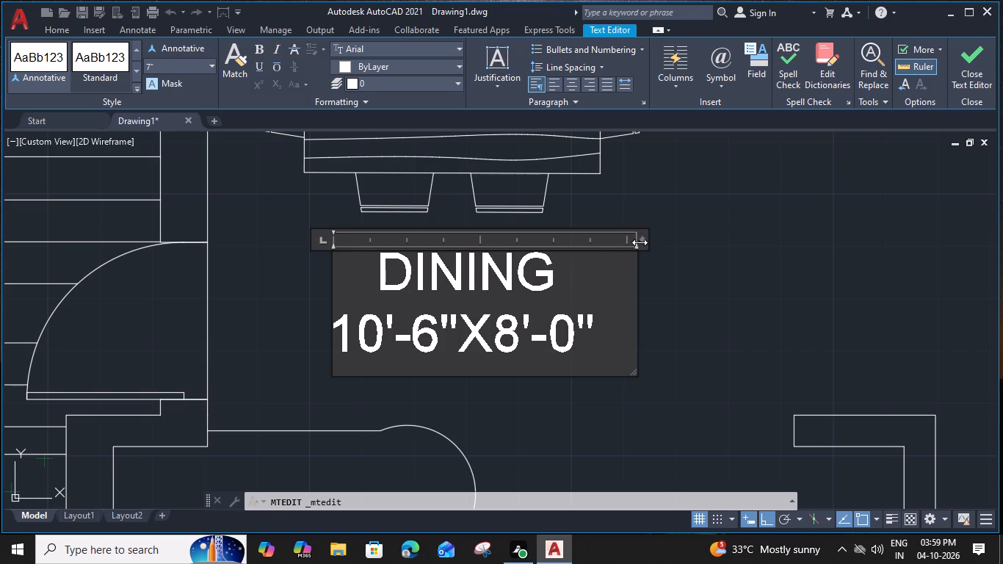
drag(640, 242, 601, 250)
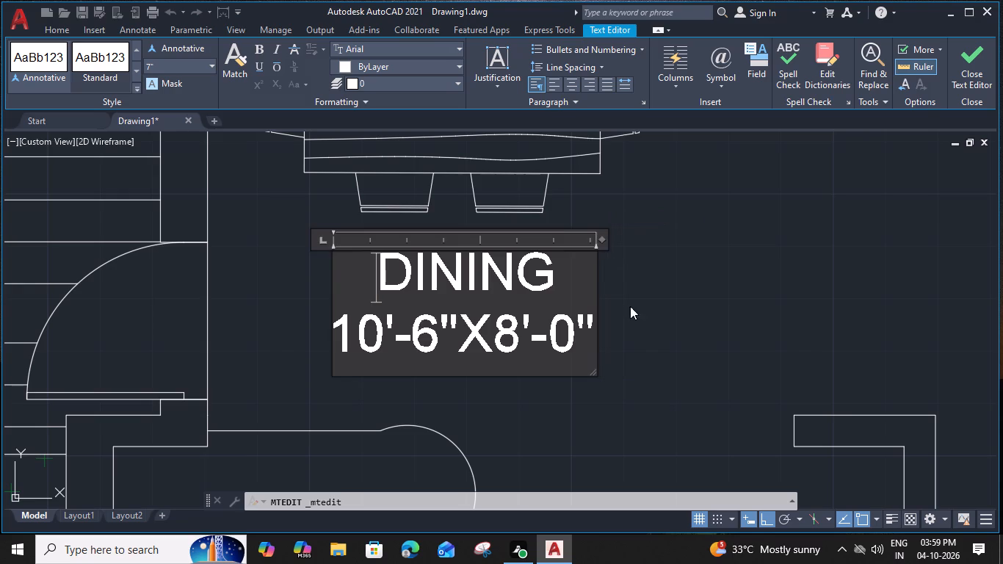
click(631, 328)
scroll(626, 324, down, 2)
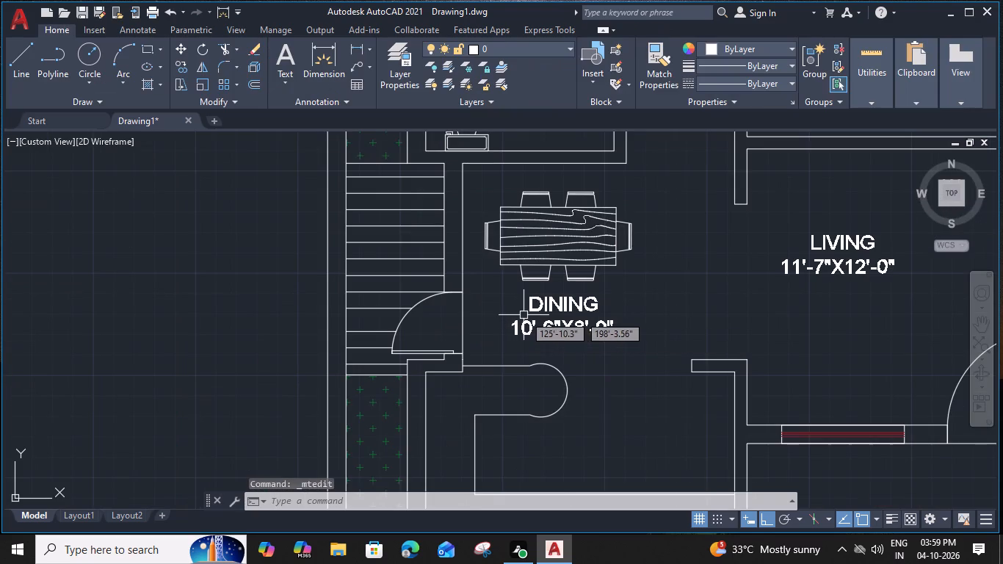
Copy the DINING label straight down into the kitchen, placing it inside the counter outline.
click(524, 325)
text(CO)
key(space)
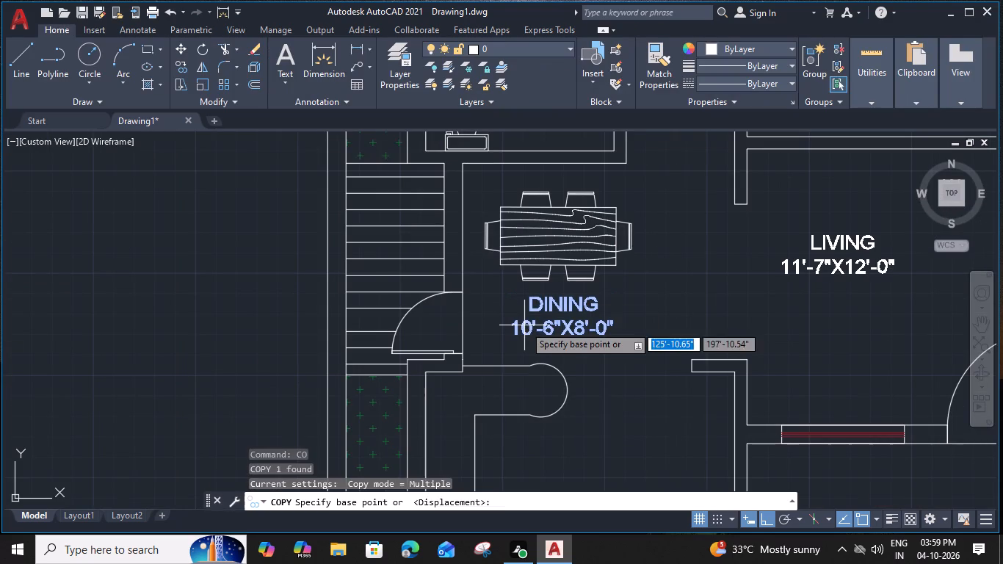
click(515, 337)
middle_drag(515, 364, 515, 276)
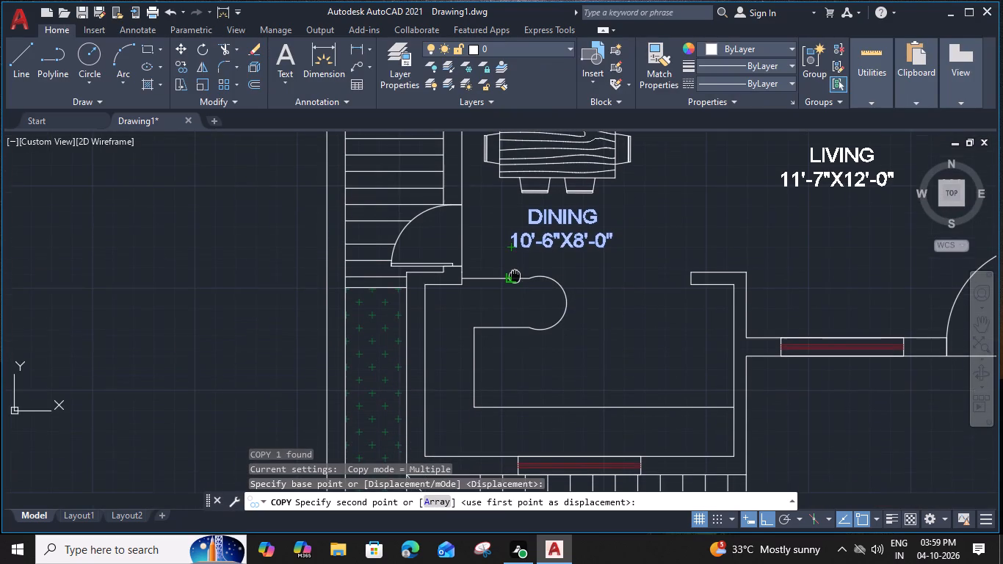
click(521, 381)
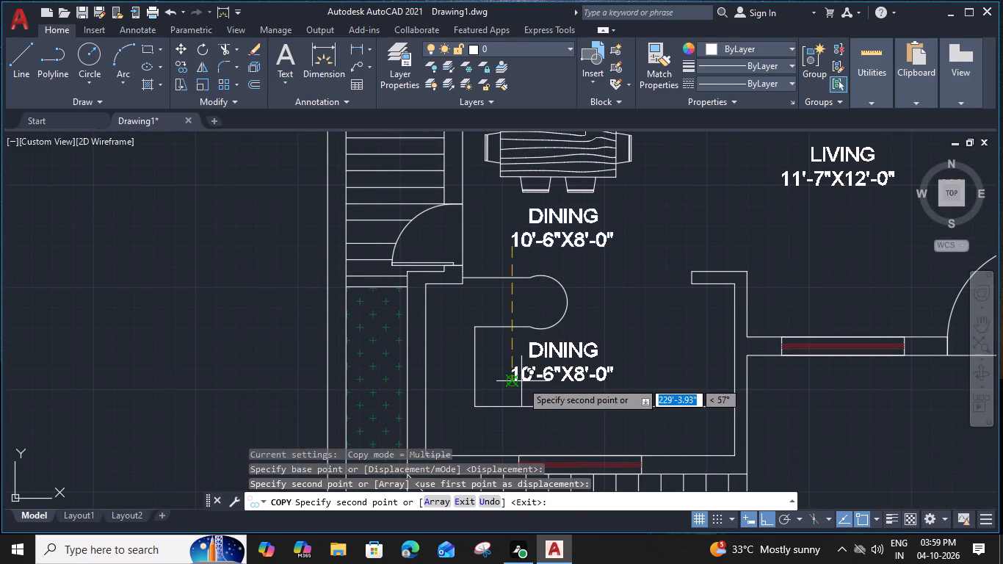
key(Escape)
Change the room name in the copied kitchen label to OPEN KITCHEN and widen the text box so the name fits on one line.
double_click(521, 381)
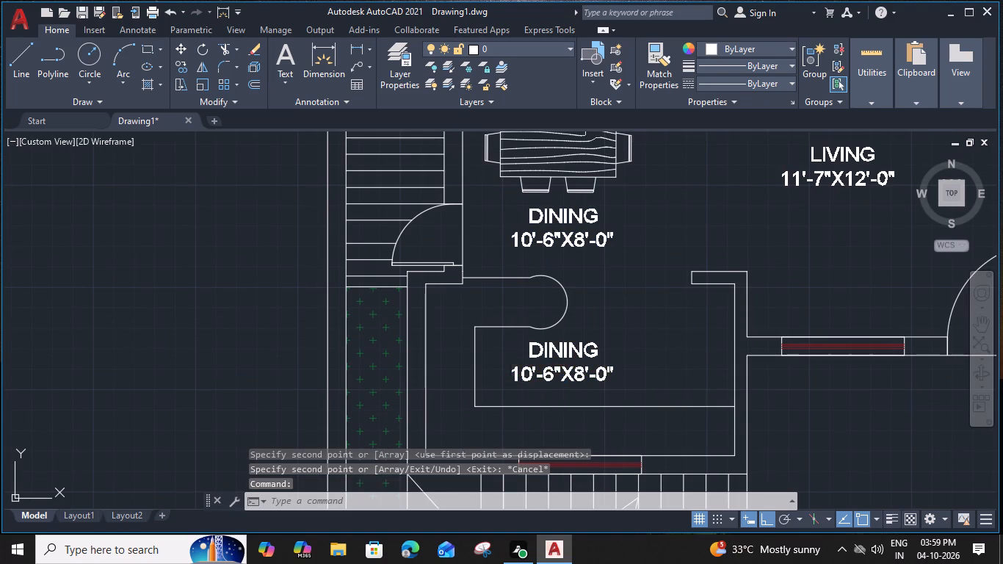
scroll(571, 378, up, 1)
drag(613, 341, 497, 335)
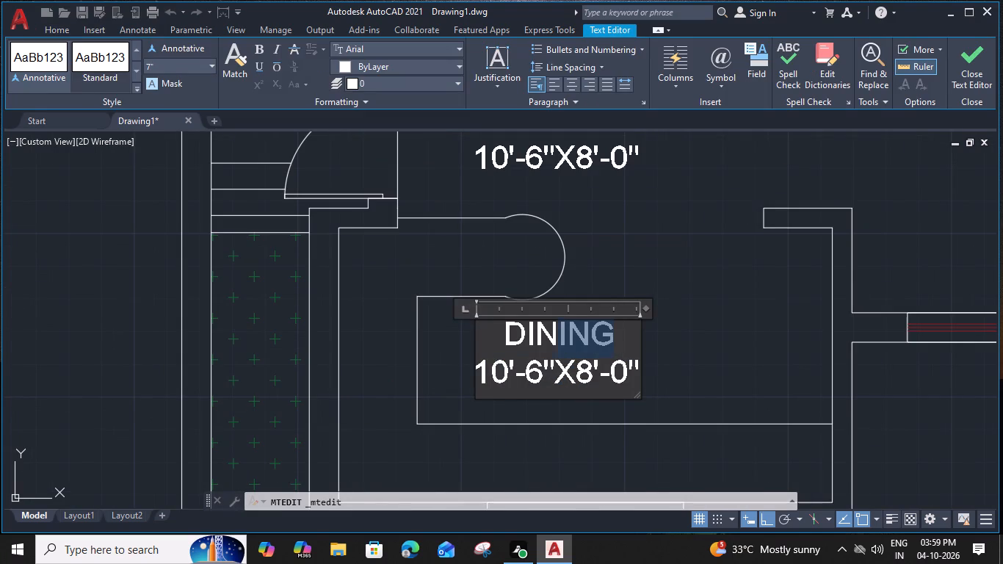
drag(497, 335, 471, 336)
text(OPEN)
key(space)
text(KITCJ)
key(BackSpace)
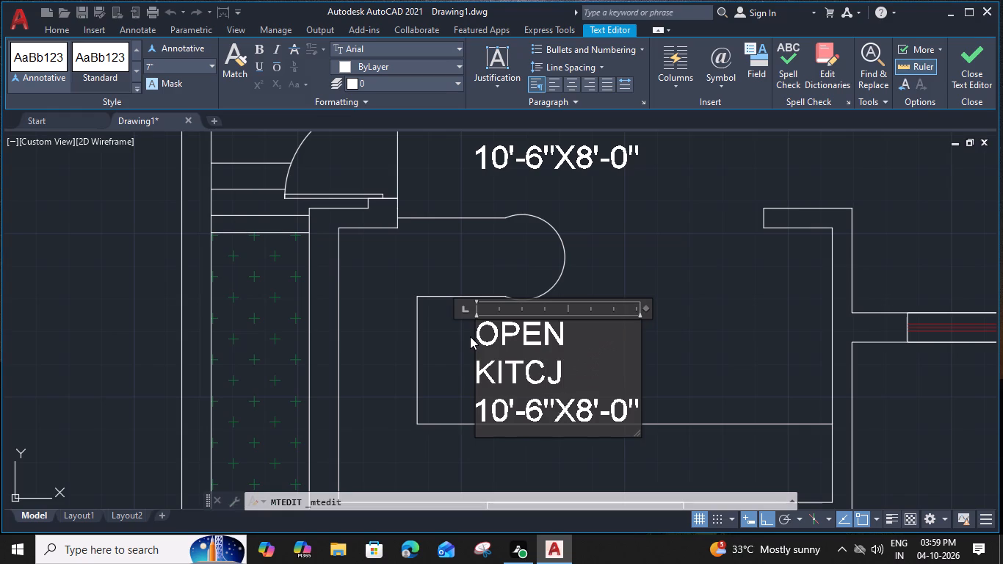
text(HEN)
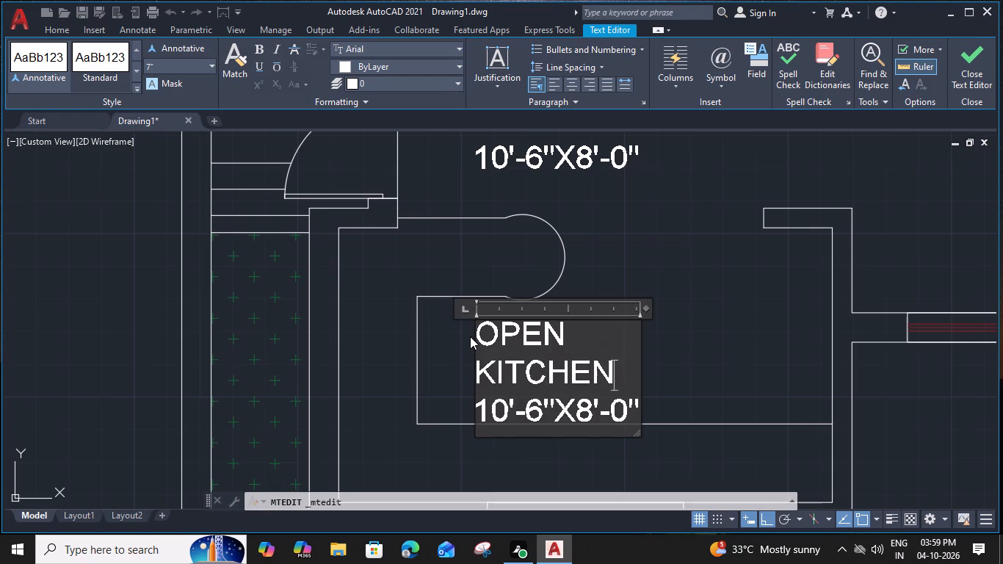
drag(646, 311, 660, 311)
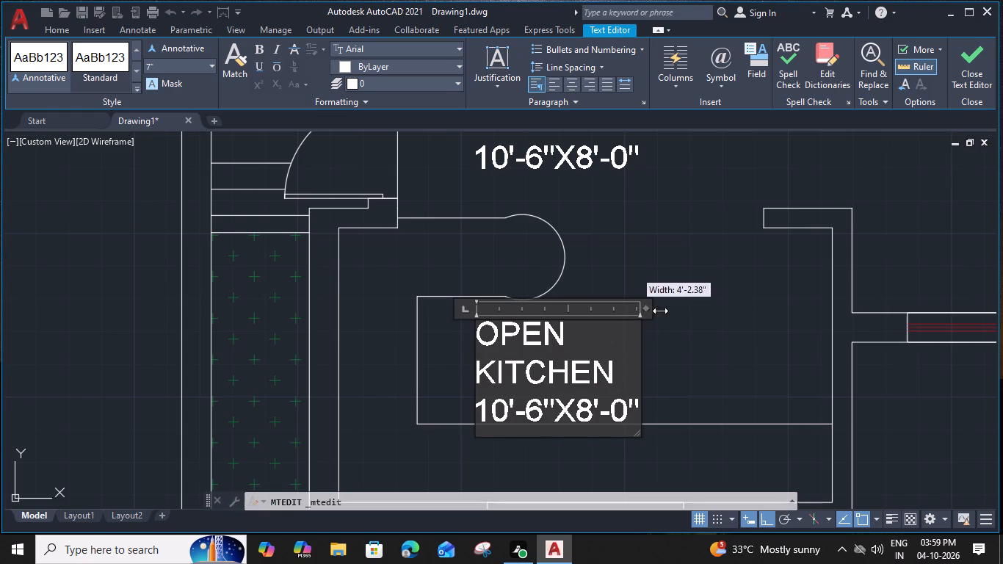
drag(660, 311, 734, 313)
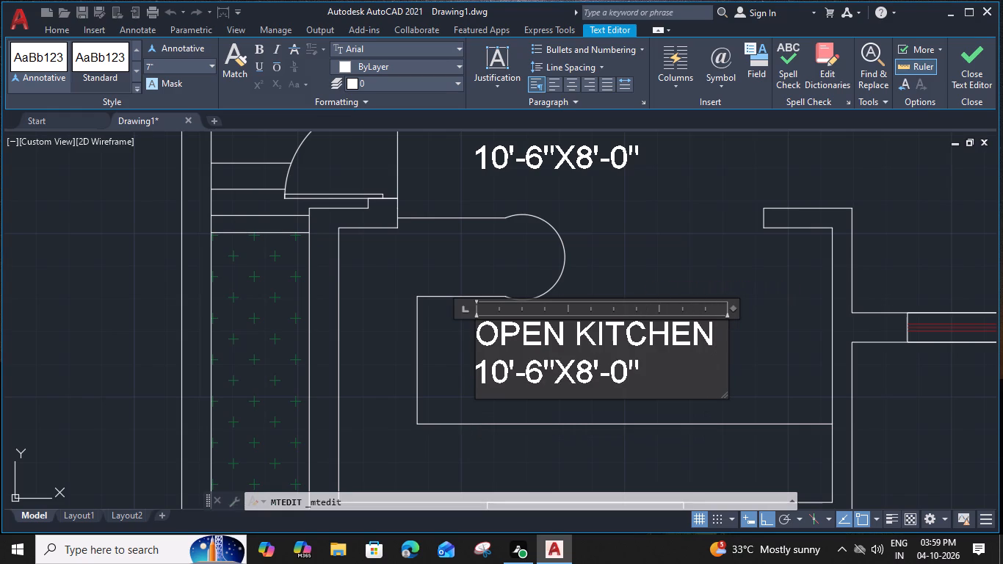
Set the dimensions in the OPEN KITCHEN label to 12'-8"X7'-0".
drag(510, 381, 498, 382)
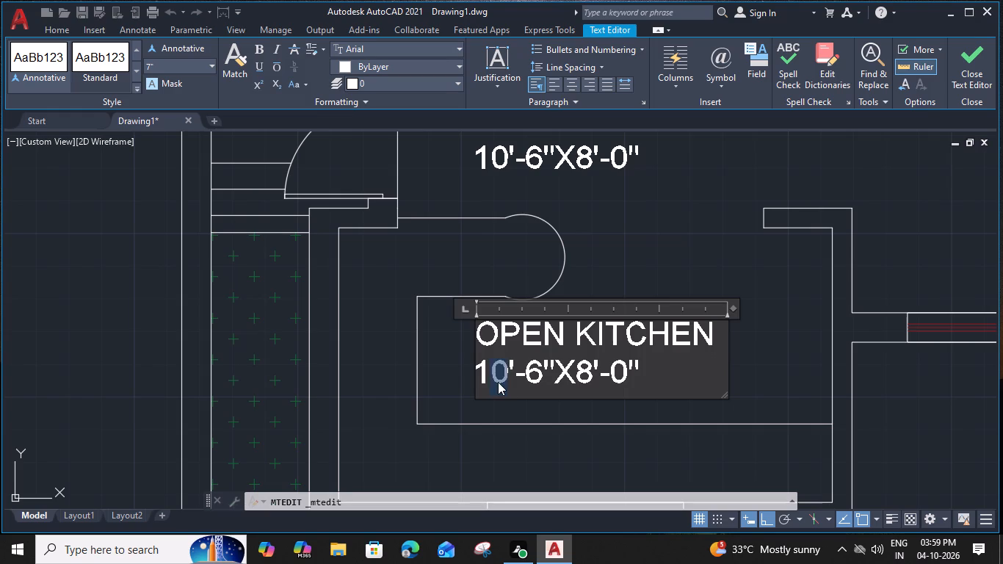
key(2)
drag(540, 383, 530, 383)
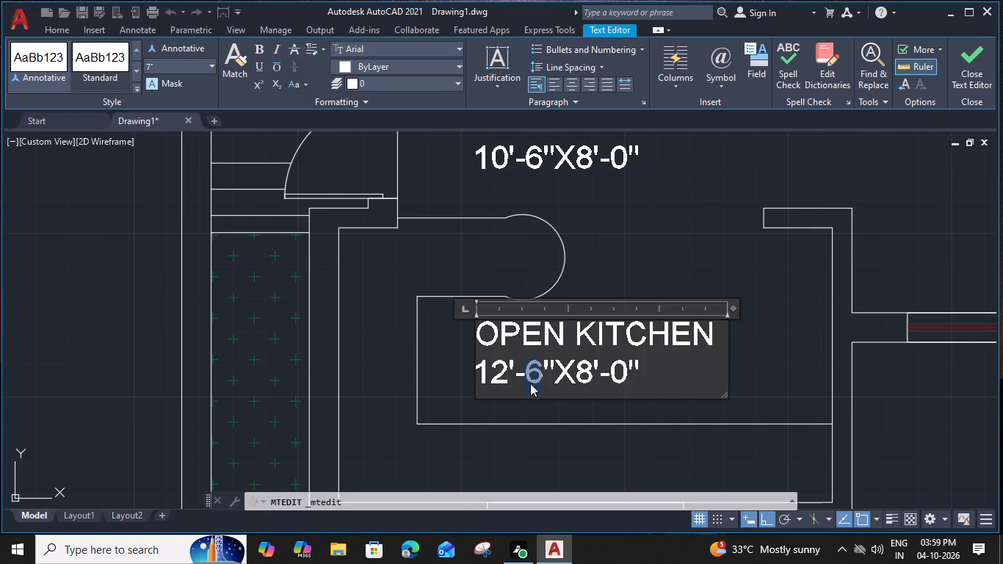
key(8)
drag(595, 382, 584, 380)
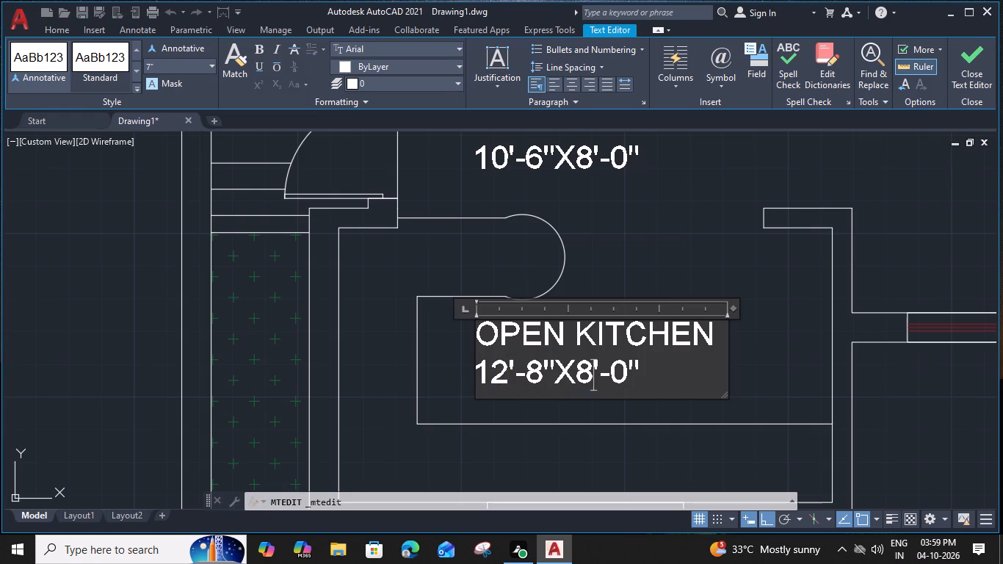
drag(584, 380, 582, 380)
key(7)
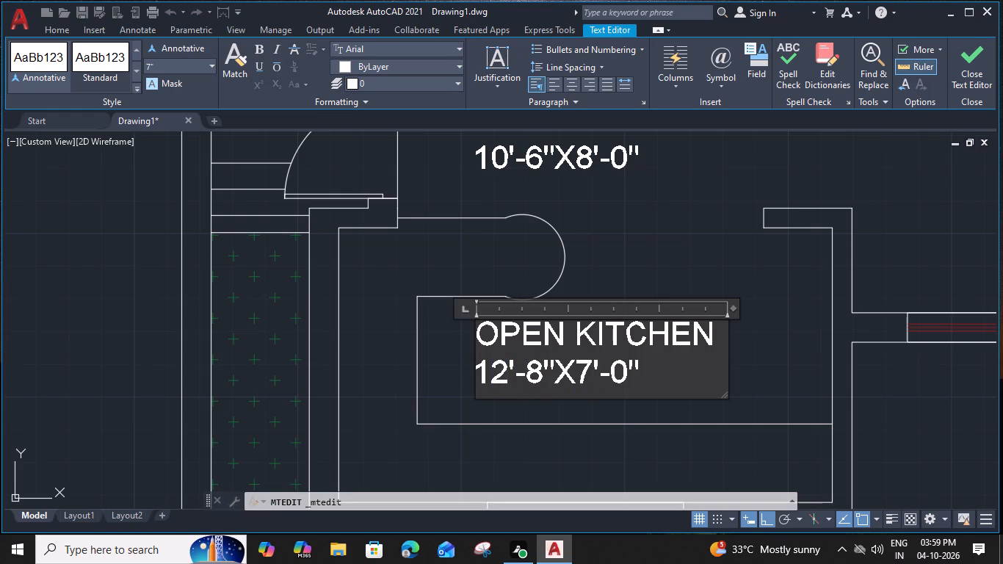
Centre the dimensions beneath OPEN KITCHEN by adding four leading spaces, and finish the edit.
click(482, 380)
click(479, 378)
key(space)
key(space)
key(space)
key(space)
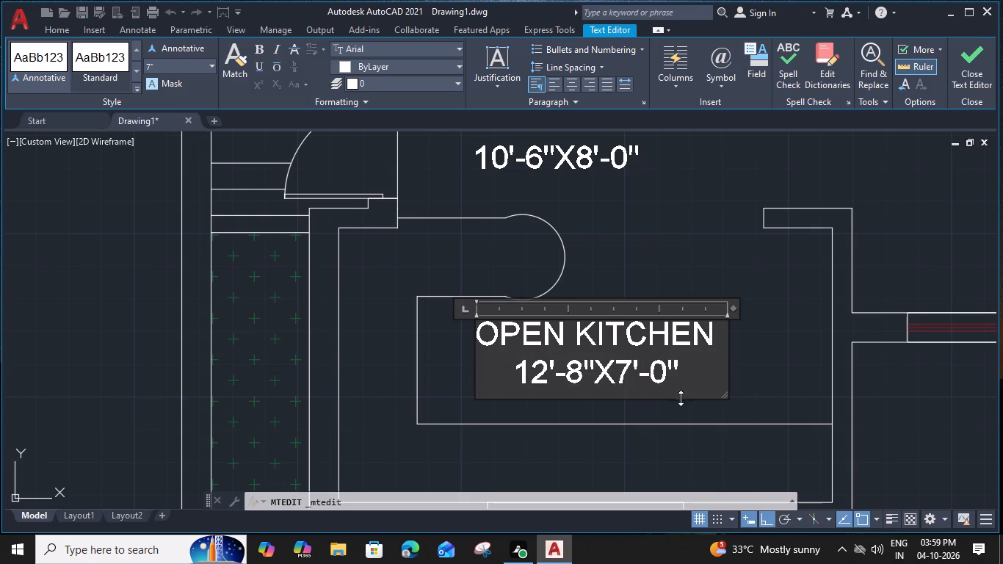
click(775, 380)
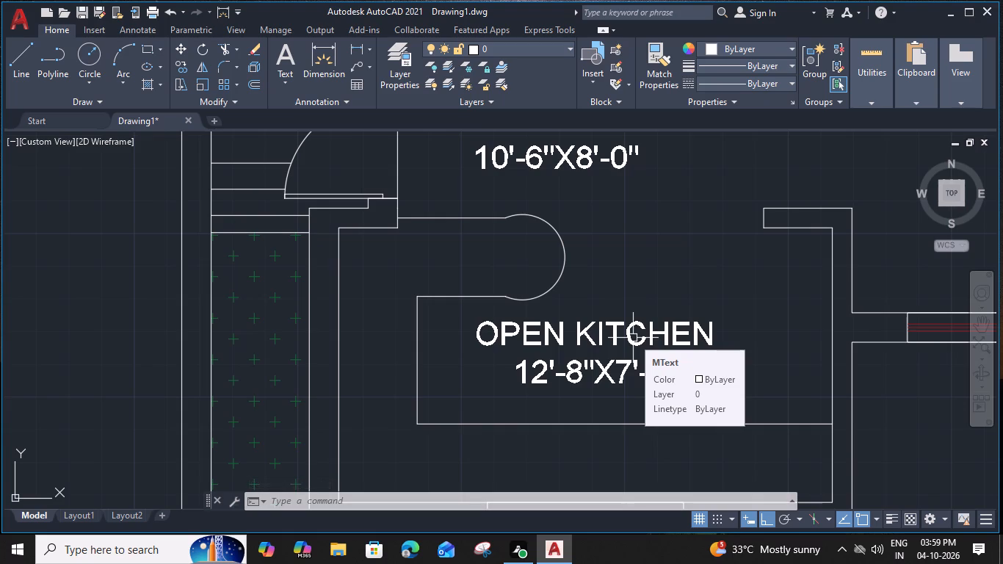
Copy the OPEN KITCHEN label straight up into the bedroom above the dining area, just below the bed.
click(561, 338)
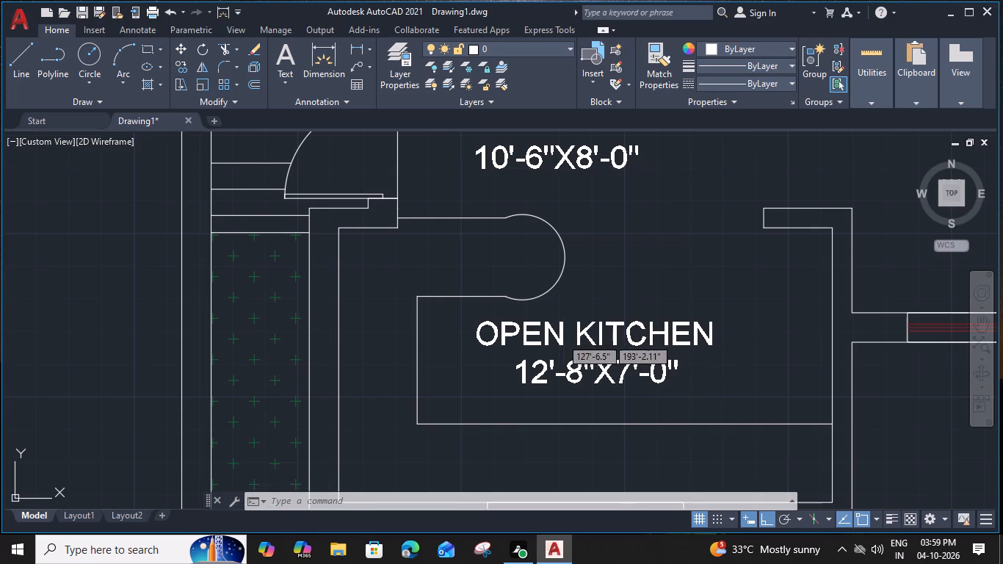
text(CO)
key(space)
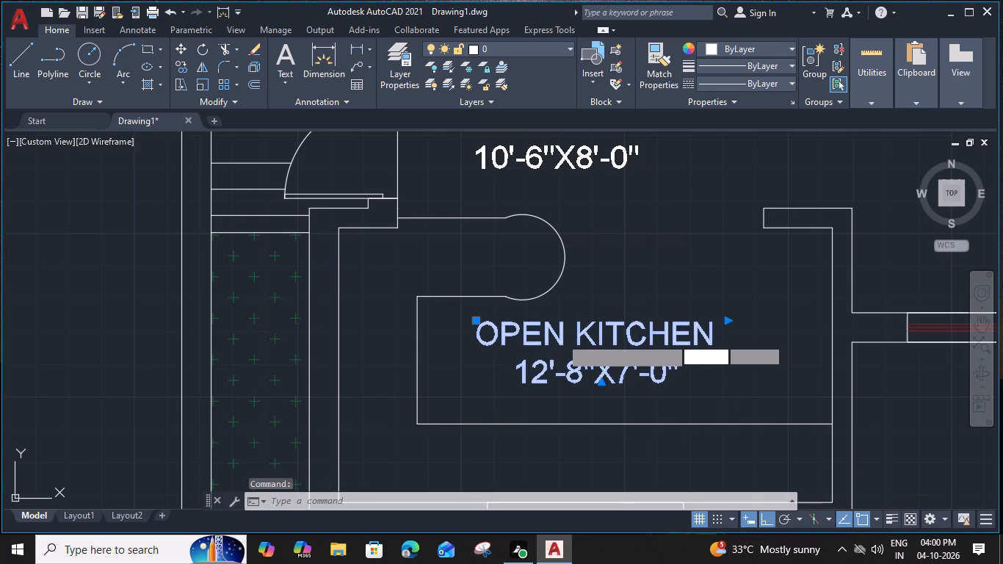
click(479, 330)
scroll(479, 329, down, 2)
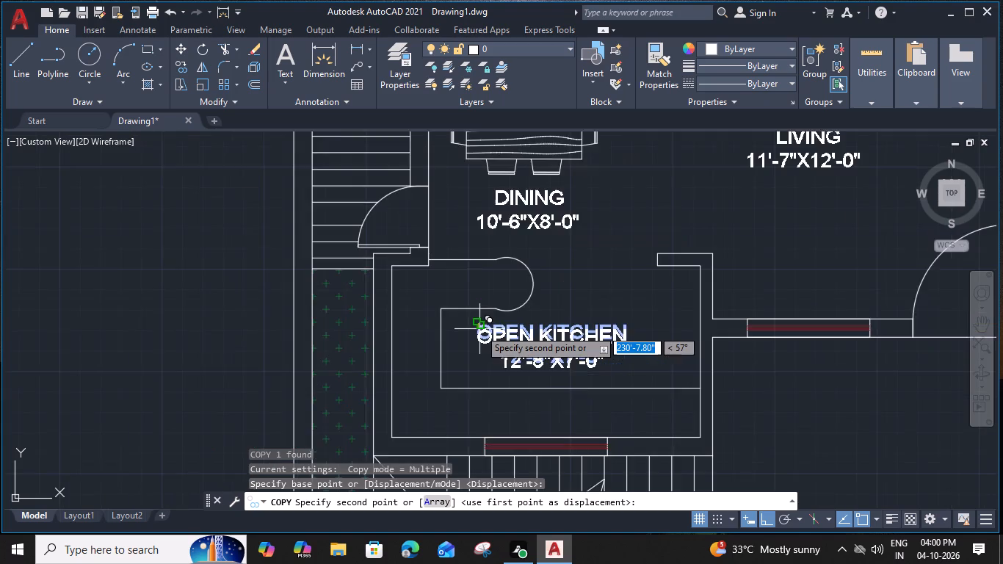
scroll(479, 329, down, 1)
middle_drag(488, 210, 485, 301)
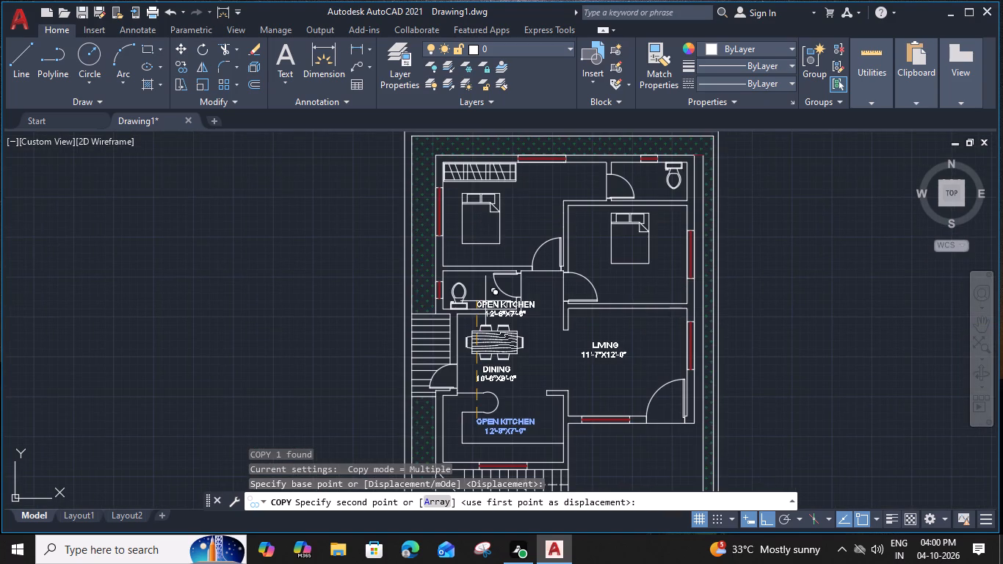
scroll(482, 242, up, 3)
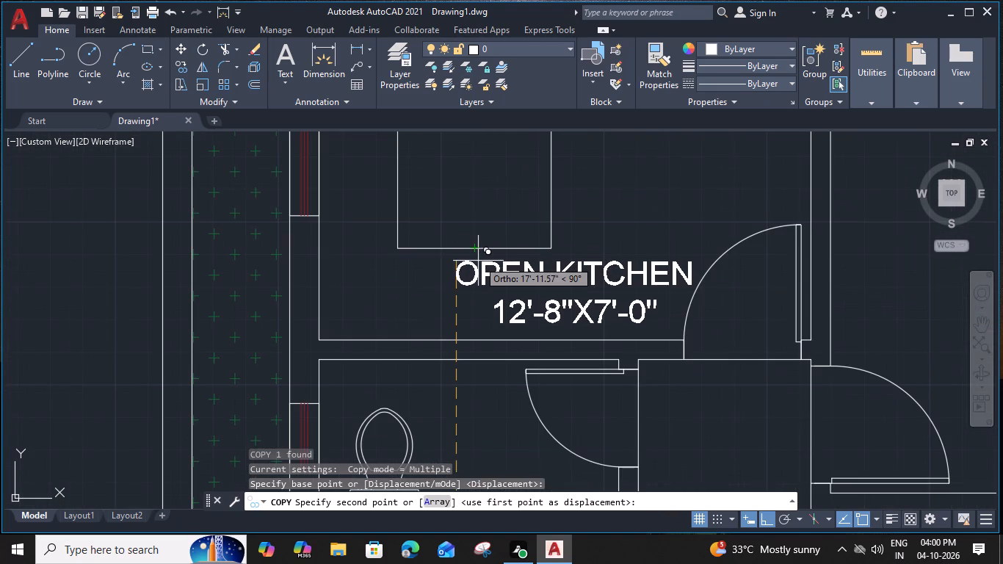
click(477, 264)
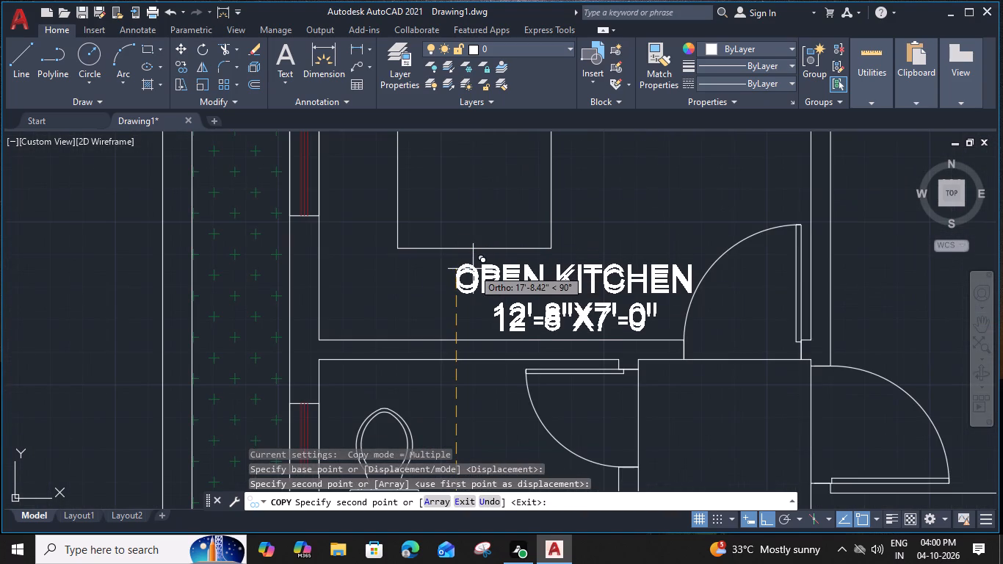
key(Escape)
Move the copied bedroom label about 2'-3" horizontally toward the outer window wall so it sits beneath the bed.
click(458, 279)
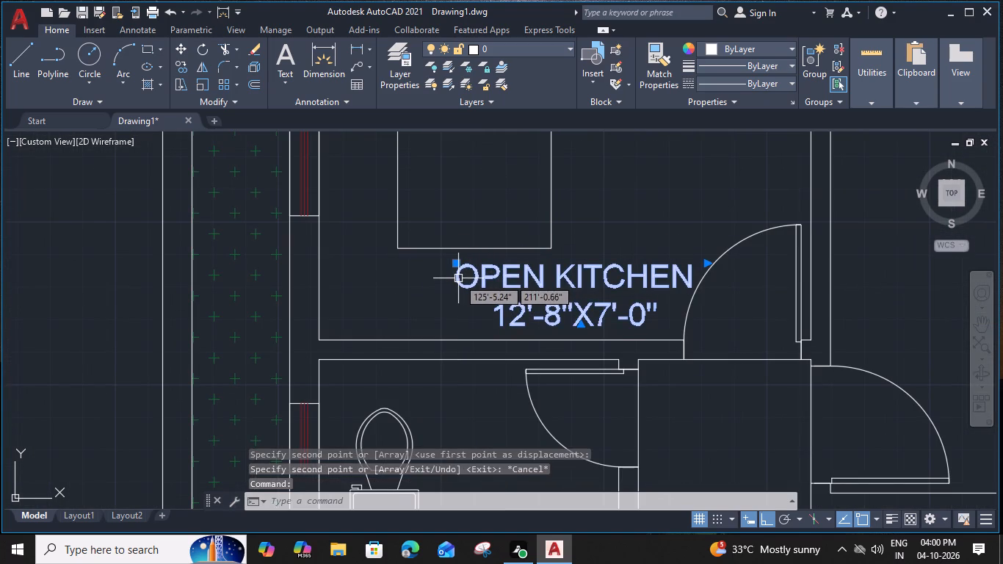
text(M)
key(space)
click(457, 278)
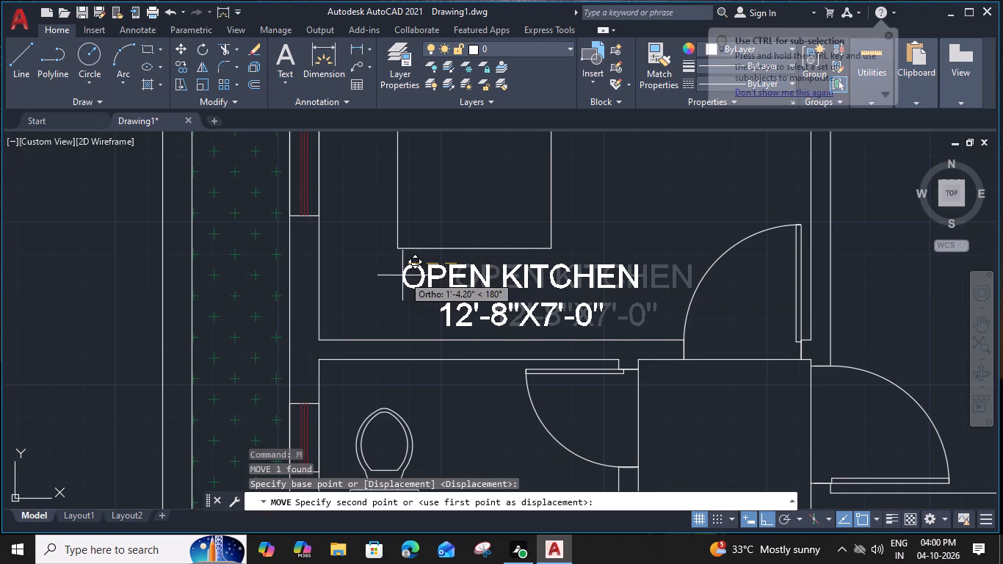
click(367, 272)
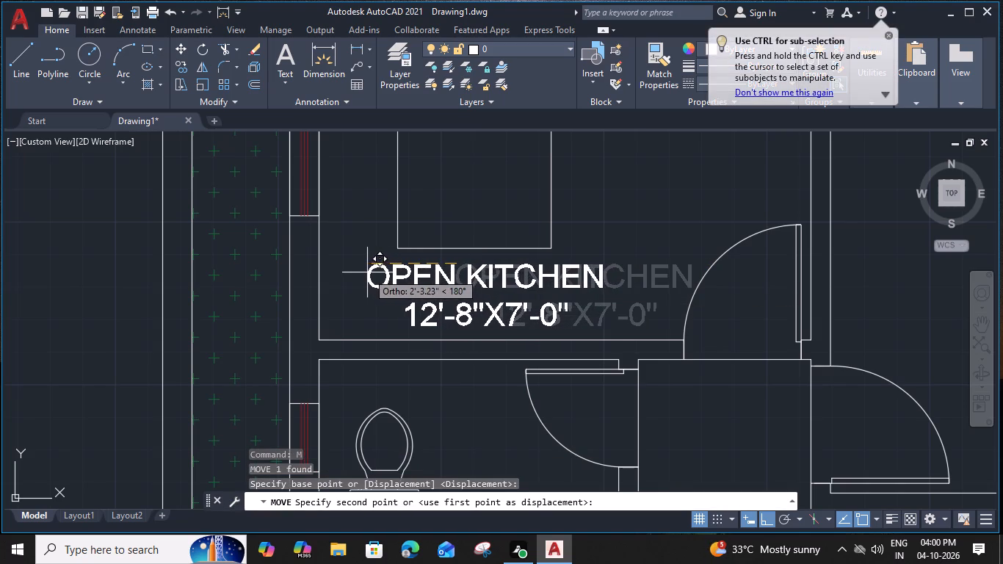
Change the room name in the copied label below the bed to M.BEDROOM.
double_click(424, 275)
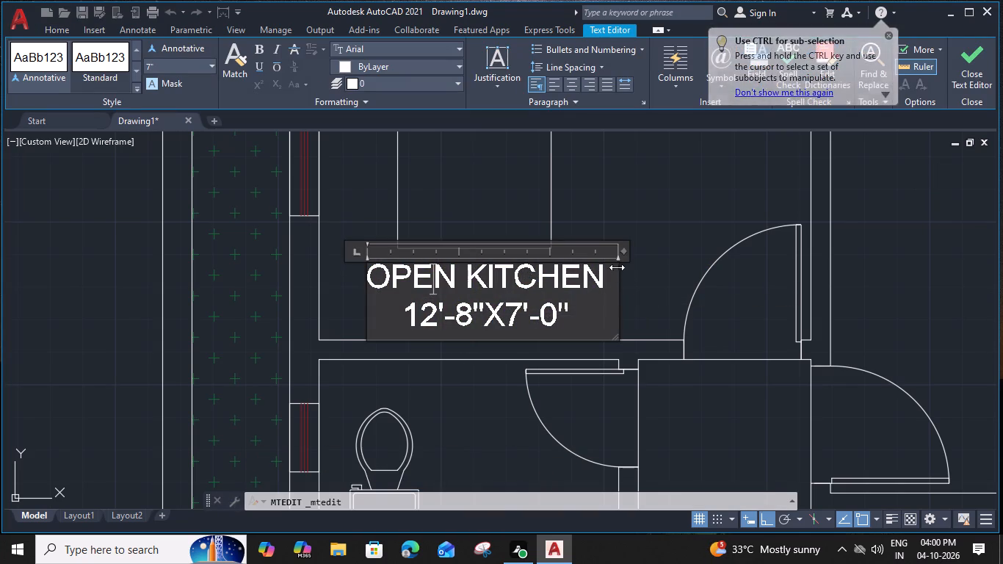
drag(610, 271, 348, 270)
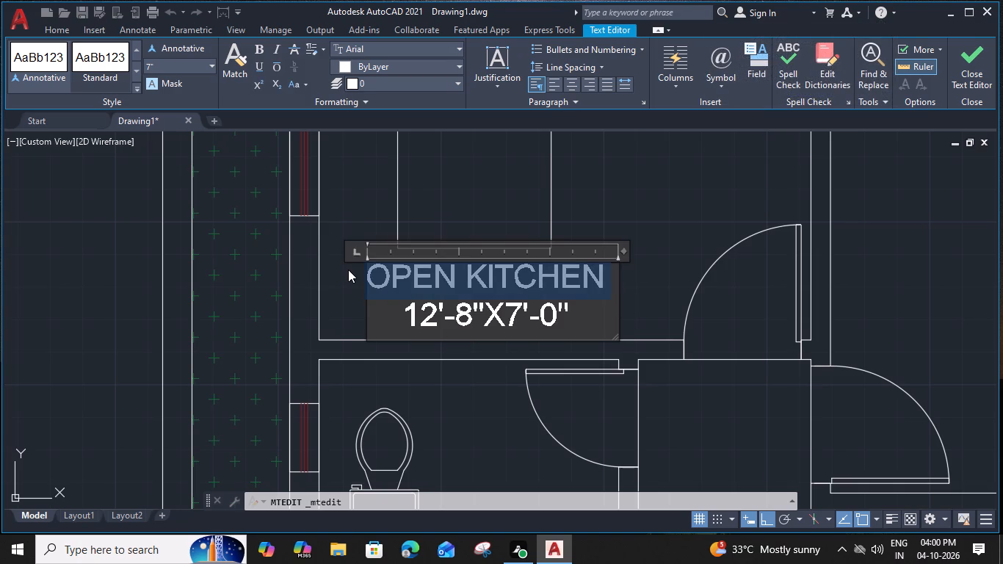
text(M.)
text(BEDROOM)
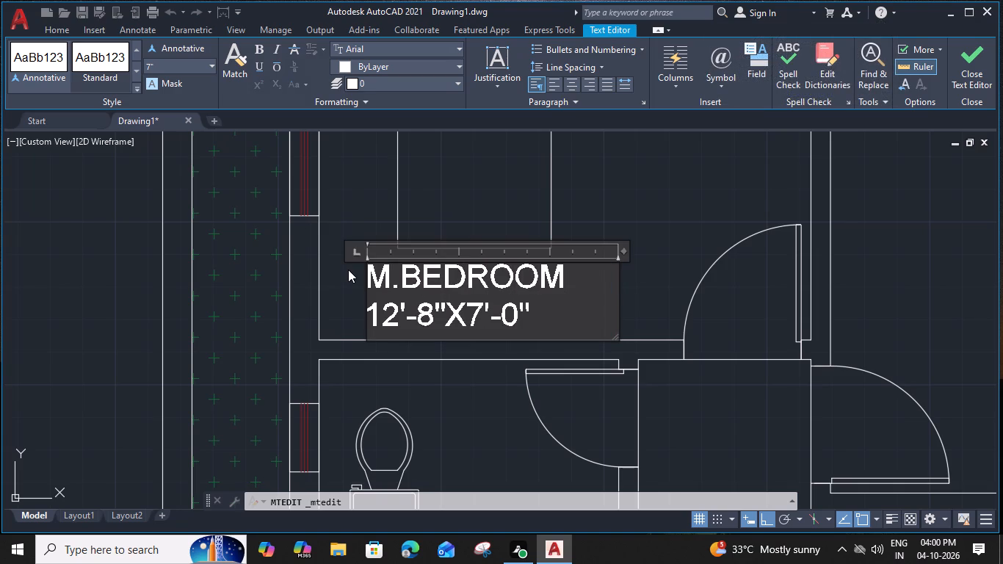
Set the dimensions in the M.BEDROOM label to 12'-7"X16'-10", narrow the text box to fit, and finish the edit.
drag(433, 323, 433, 322)
drag(433, 322, 422, 322)
key(7)
drag(483, 318, 472, 315)
text(16)
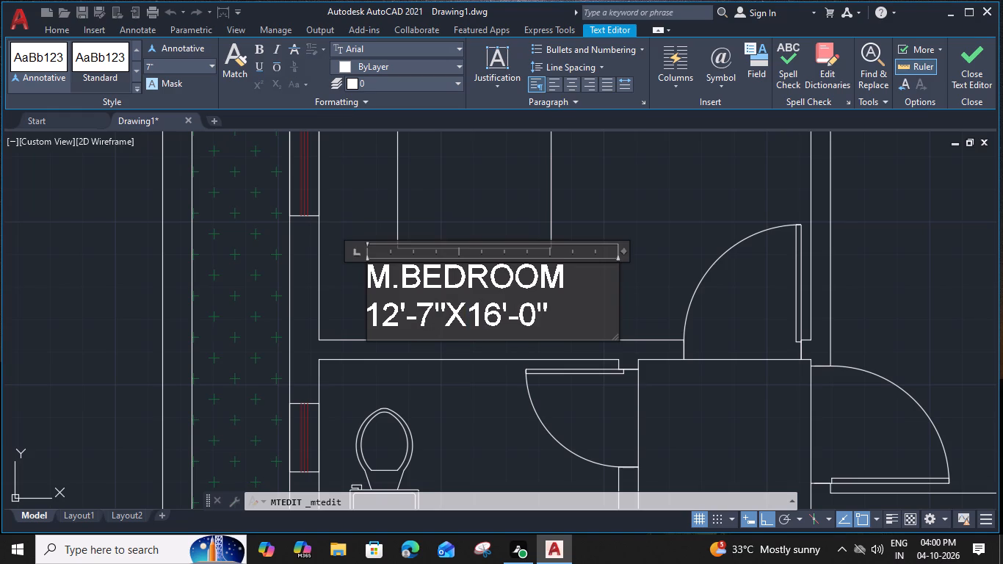
click(519, 311)
key(1)
drag(625, 250, 578, 252)
click(602, 303)
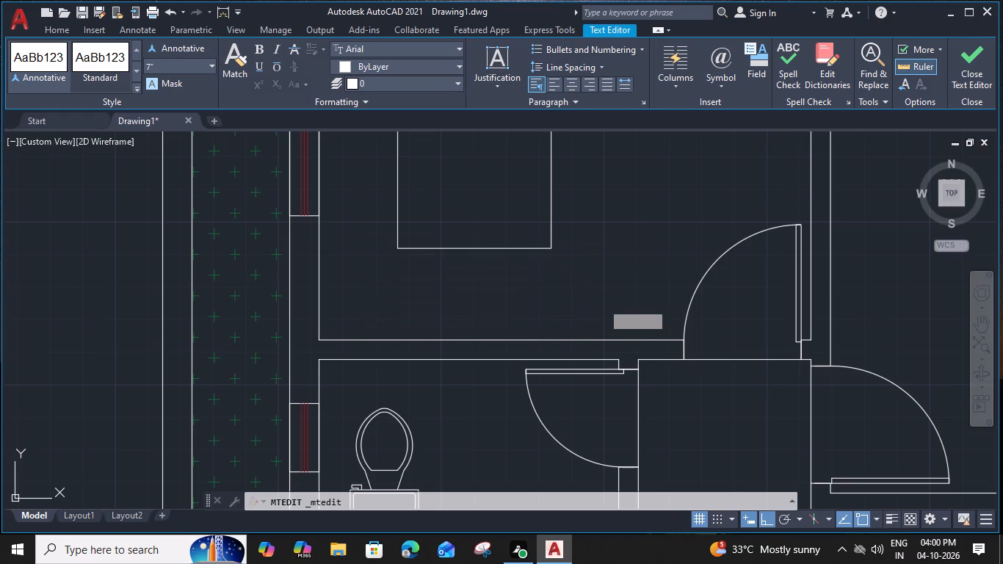
Move the M.BEDROOM label slightly horizontally away from the outer window wall to center it under the bed.
click(540, 274)
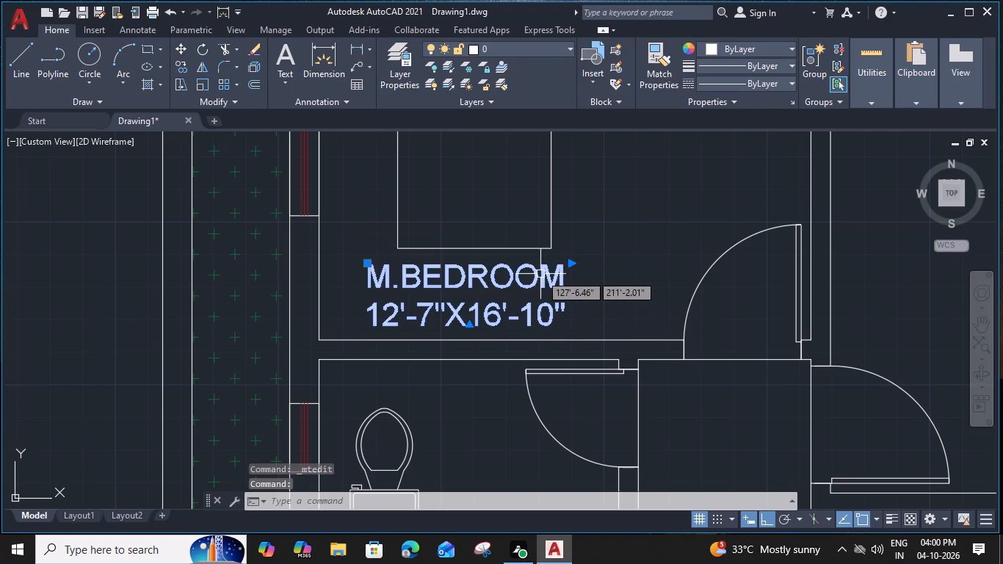
text(M)
key(space)
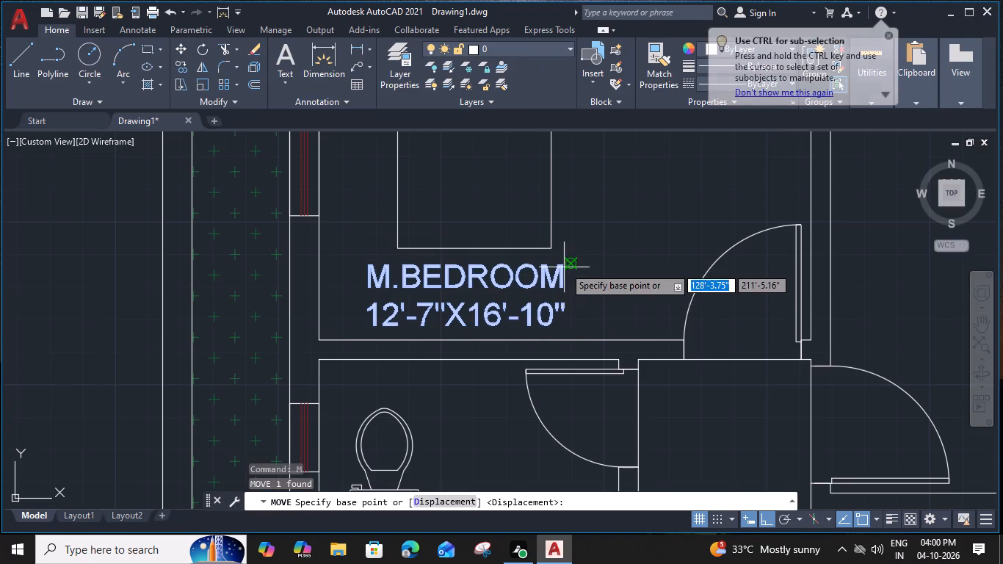
click(571, 264)
click(575, 264)
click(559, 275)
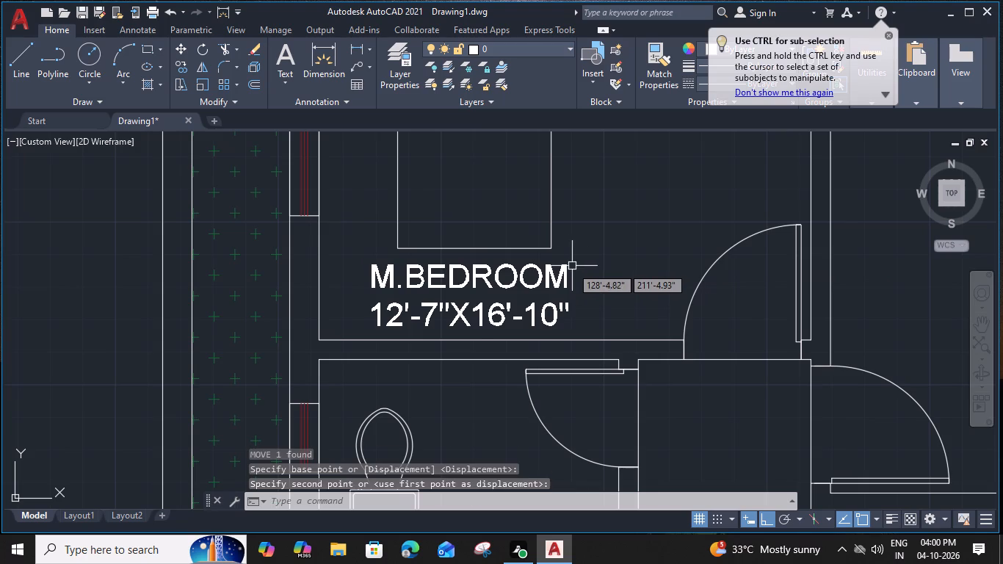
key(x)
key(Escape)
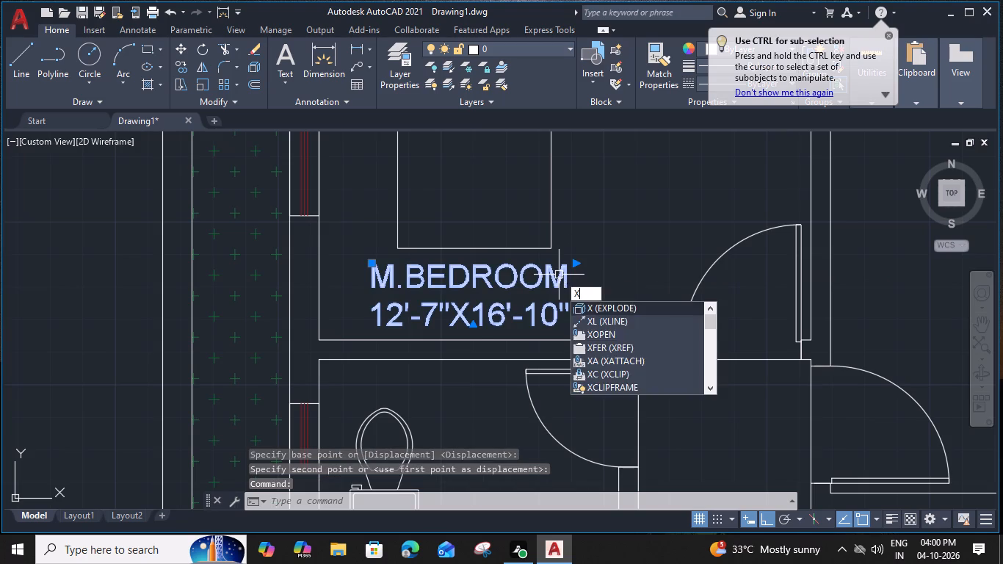
Copy the M.BEDROOM label from its bed's lower corner nearest the door to the matching corner of the bed above the living room.
click(559, 275)
text(CO)
key(space)
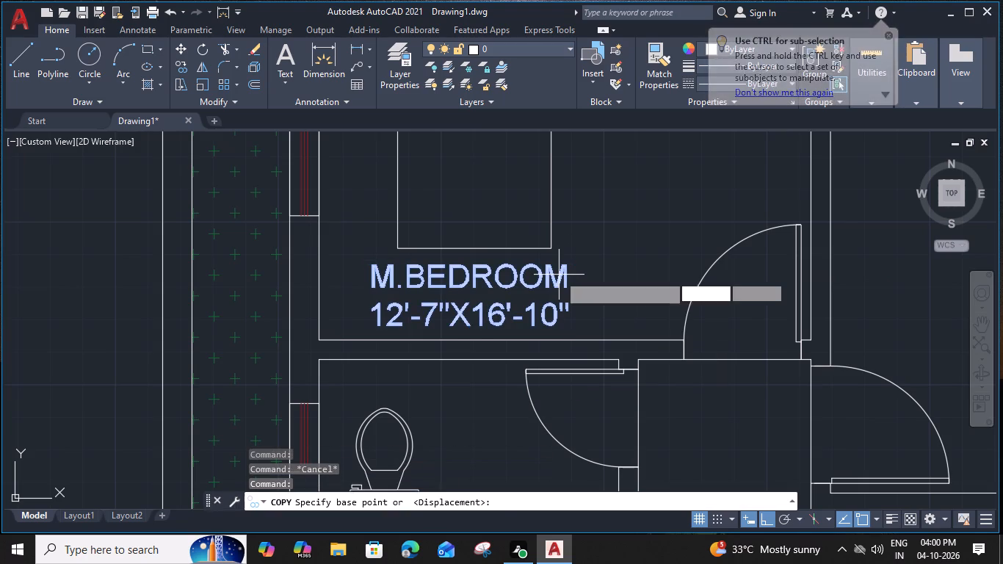
click(549, 248)
scroll(549, 248, down, 1)
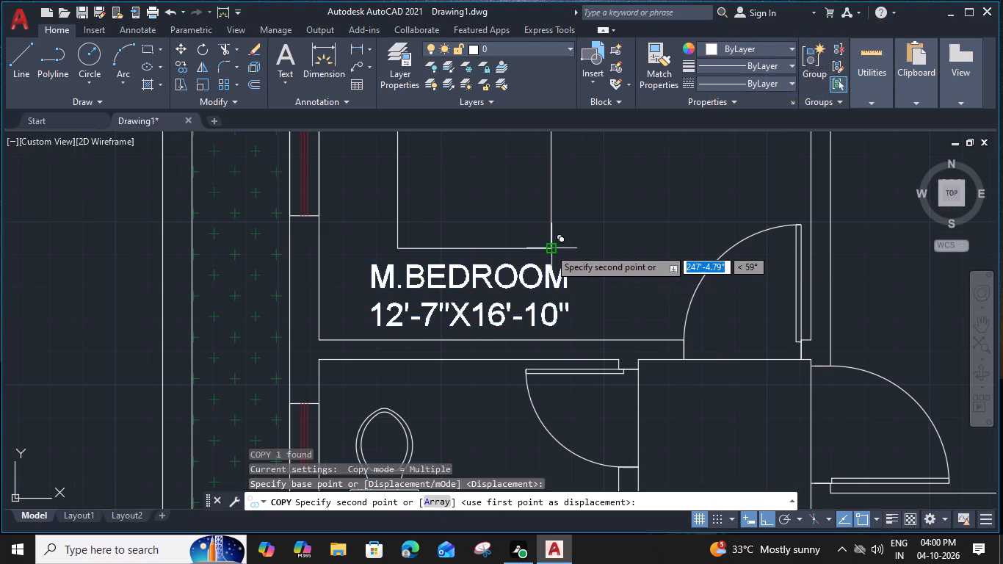
scroll(549, 248, down, 1)
middle_drag(583, 262, 443, 252)
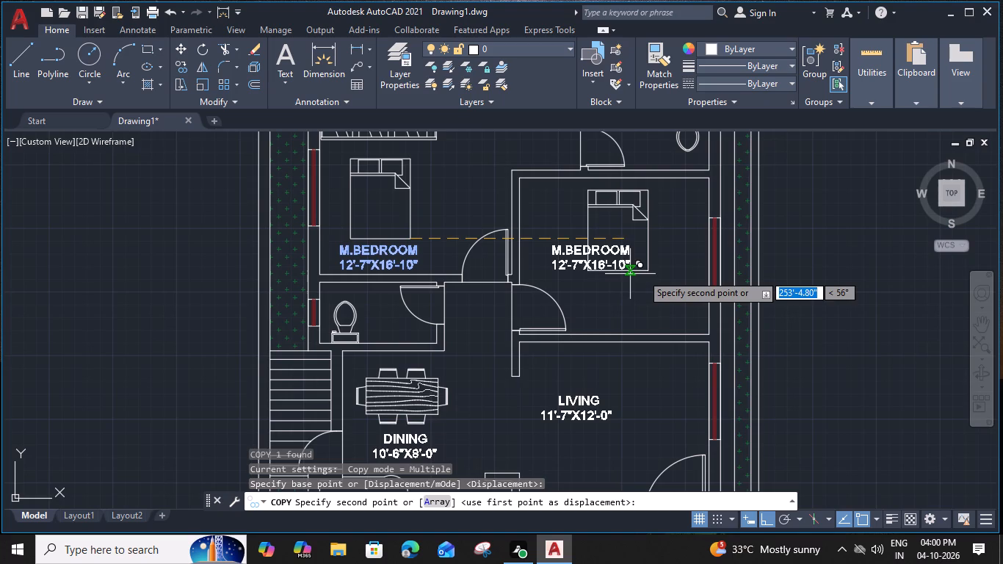
click(648, 272)
key(Escape)
Change the room name in the copied label above the living room to C.BEDROOM.
double_click(639, 292)
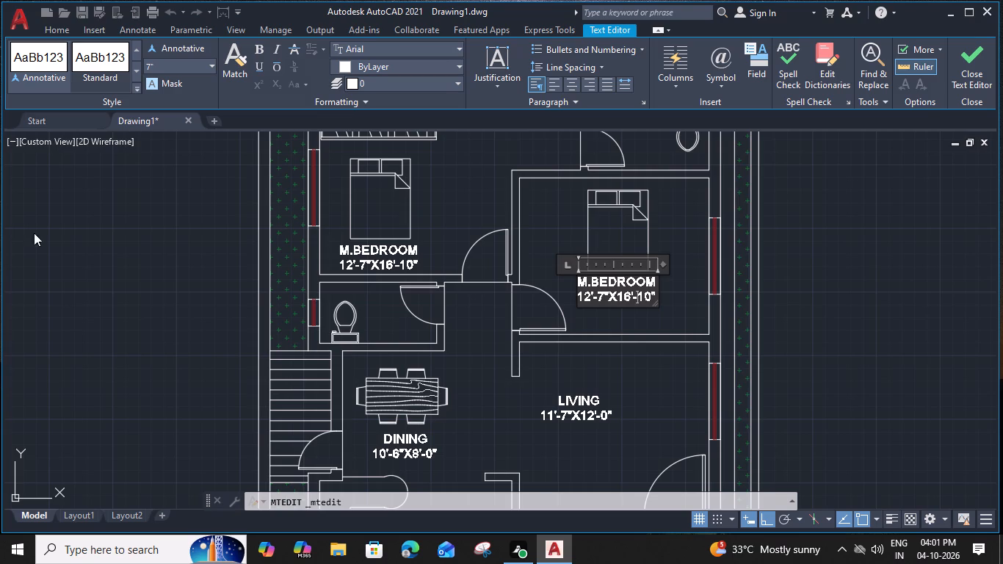
scroll(634, 292, up, 3)
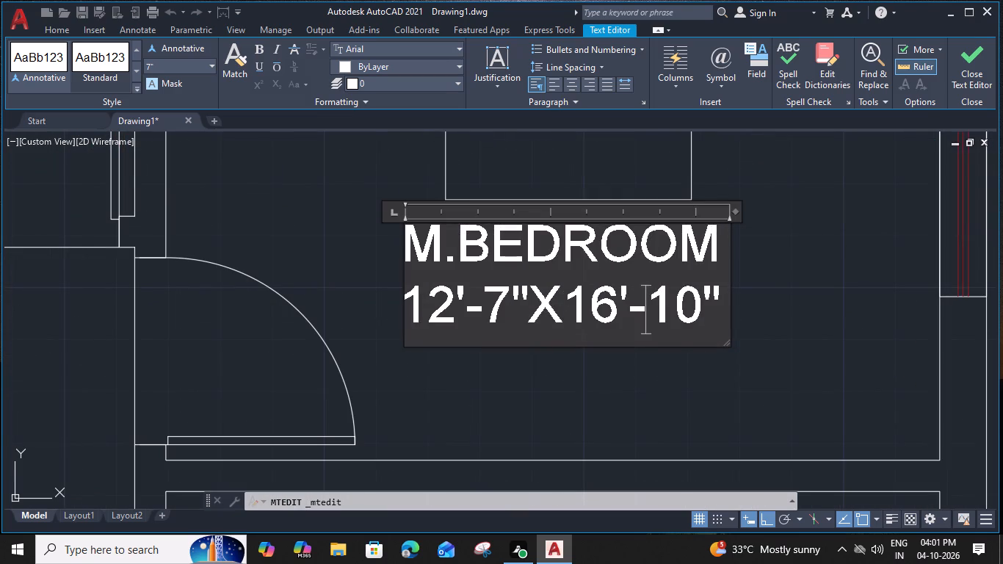
click(443, 247)
key(BackSpace)
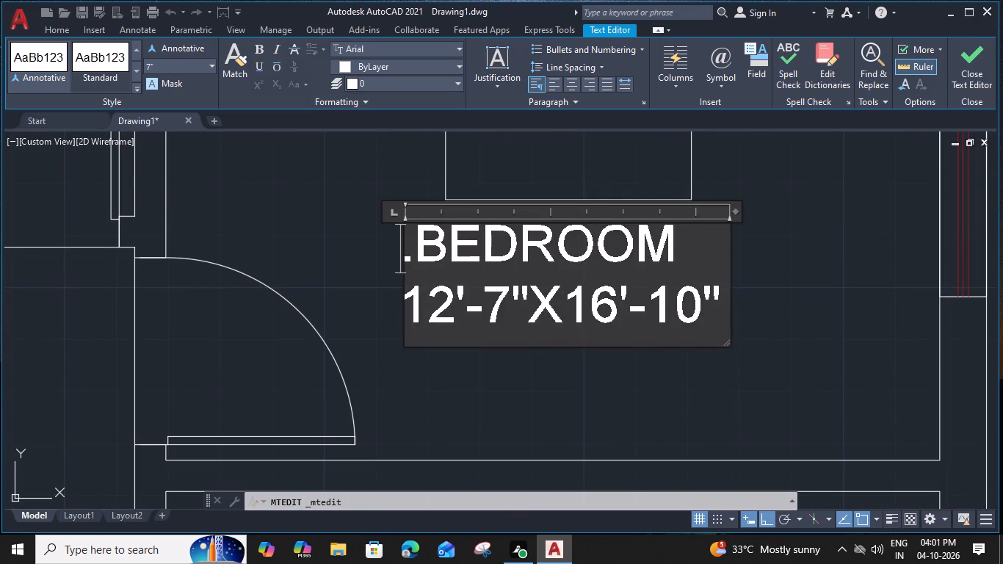
key(c)
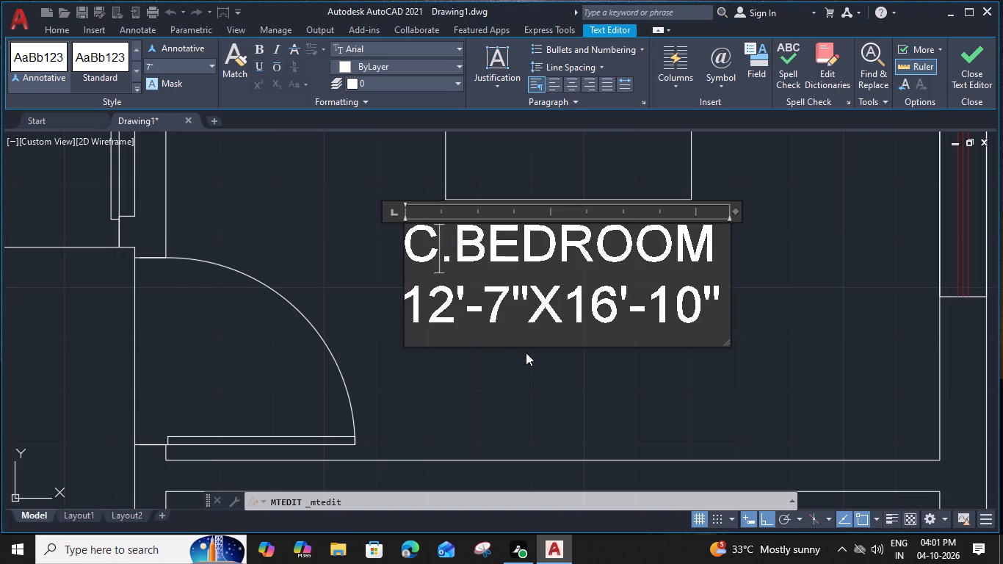
Set the dimensions in the C.BEDROOM label to 11'-7"X10'-3" and finish the edit.
drag(449, 315, 440, 315)
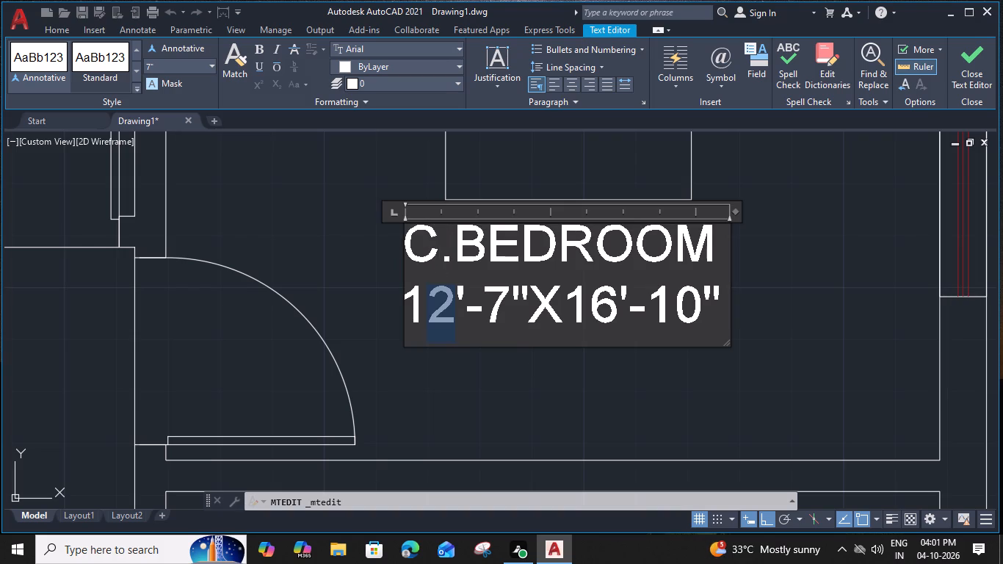
drag(440, 315, 433, 315)
key(1)
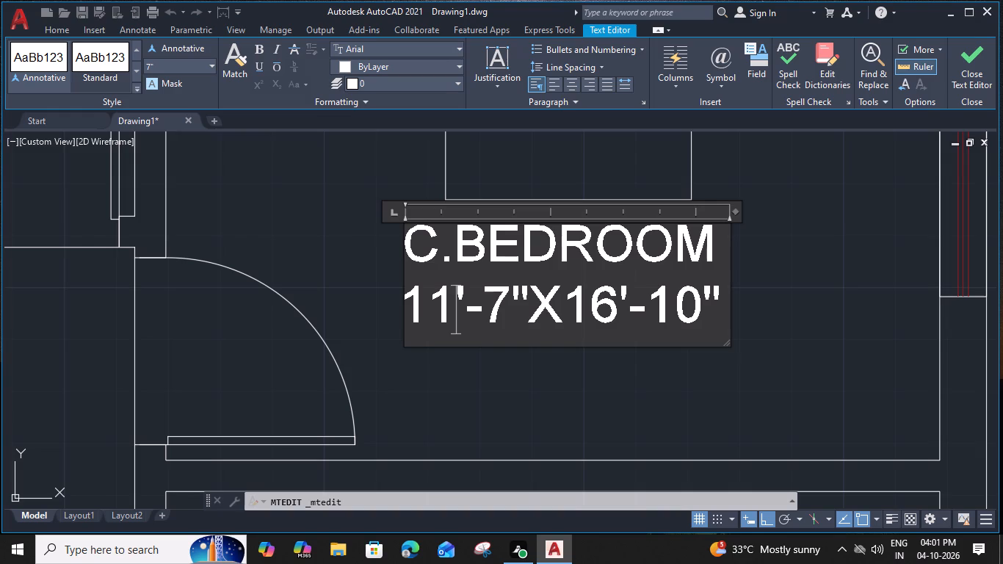
drag(613, 317, 595, 317)
key(0)
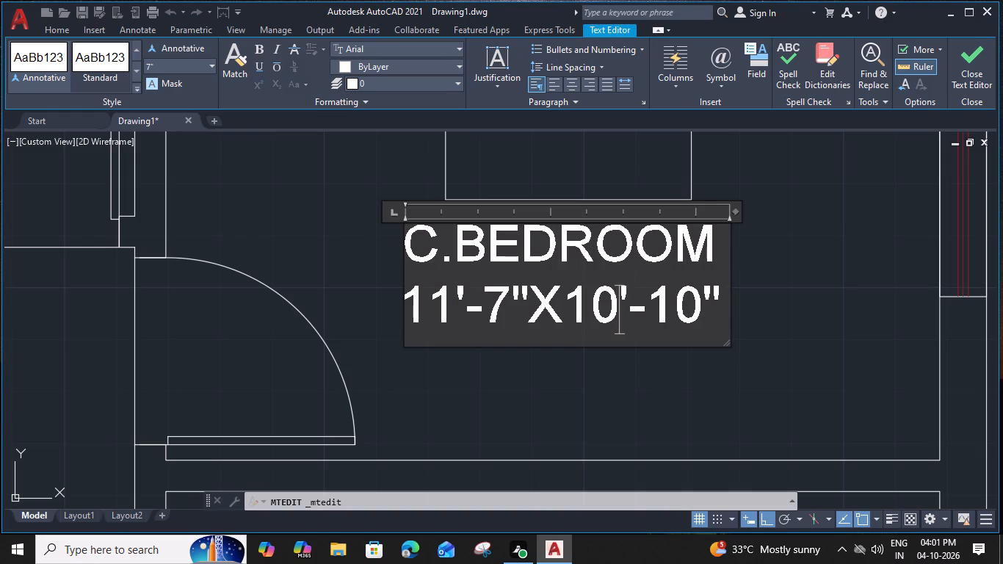
drag(699, 309, 665, 310)
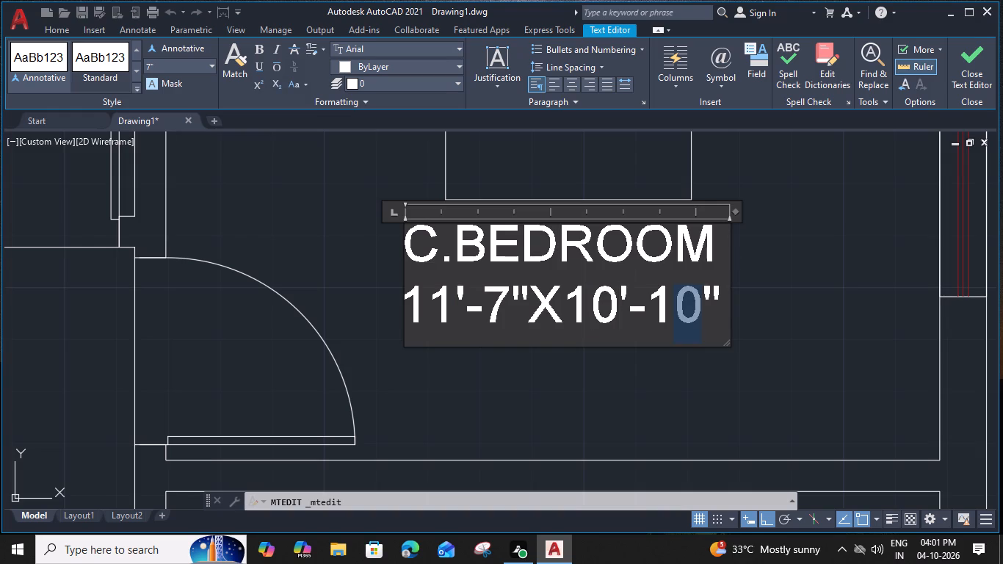
drag(665, 310, 657, 311)
key(3)
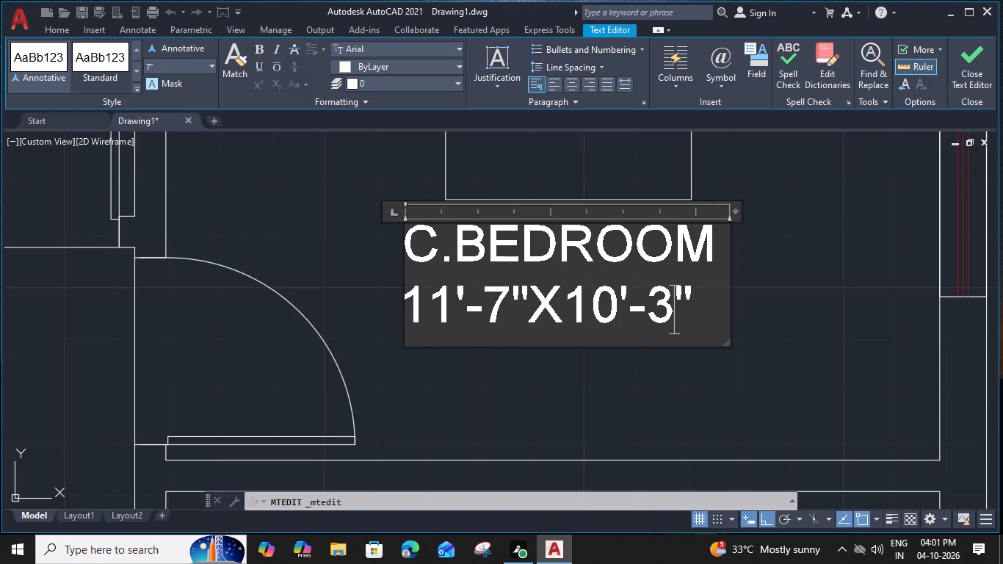
click(681, 373)
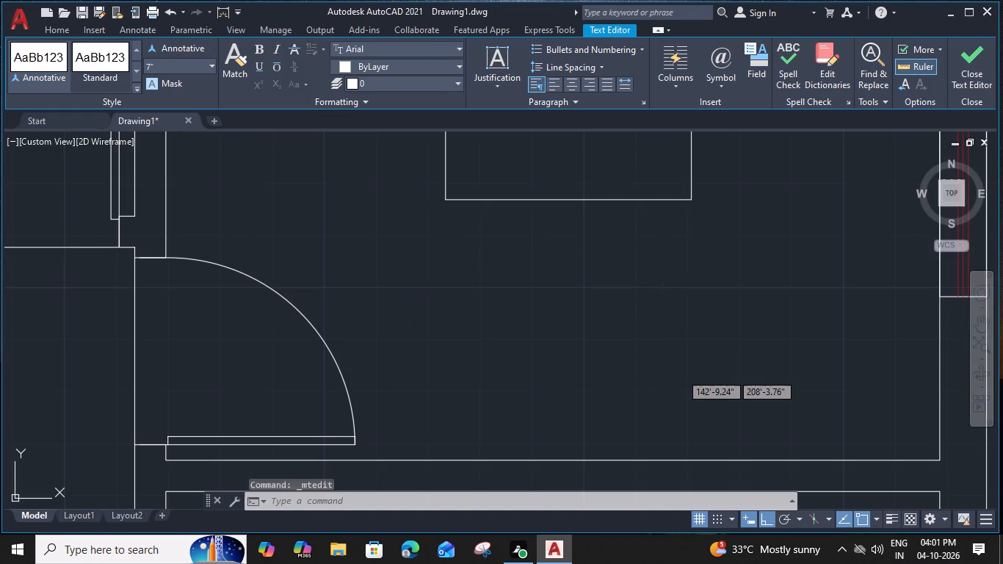
scroll(679, 371, down, 2)
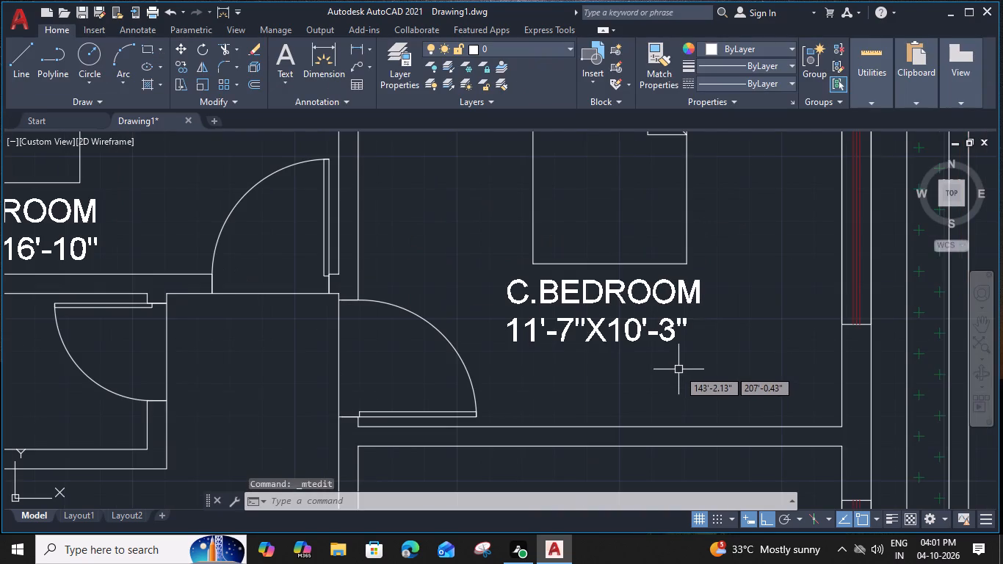
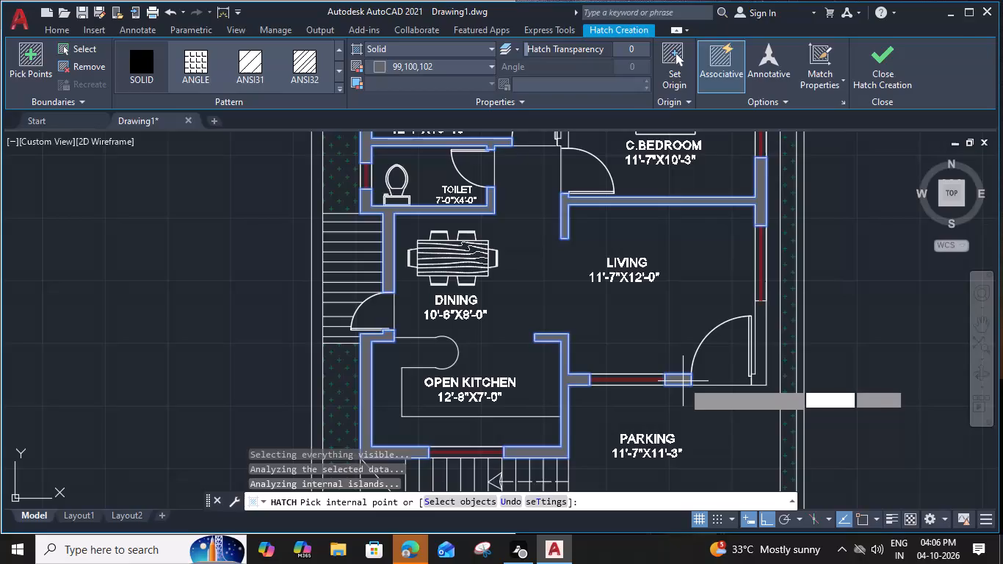
Fill the remaining wall segments around the living room, C.BEDROOM, dress, toilet and M.BEDROOM with the solid 99,100,102 hatch and finish the hatch.
click(763, 361)
middle_drag(719, 252, 714, 256)
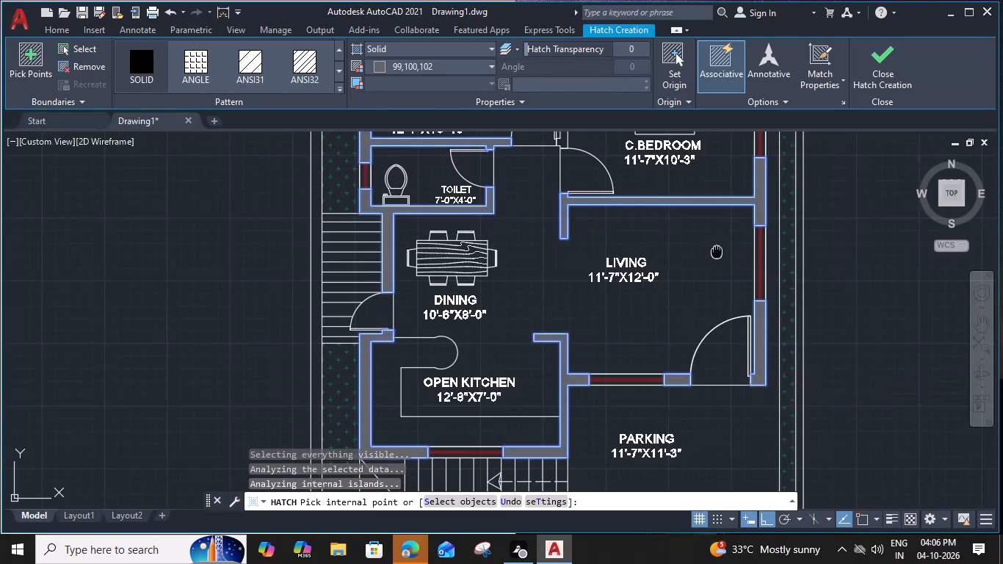
middle_drag(714, 256, 683, 458)
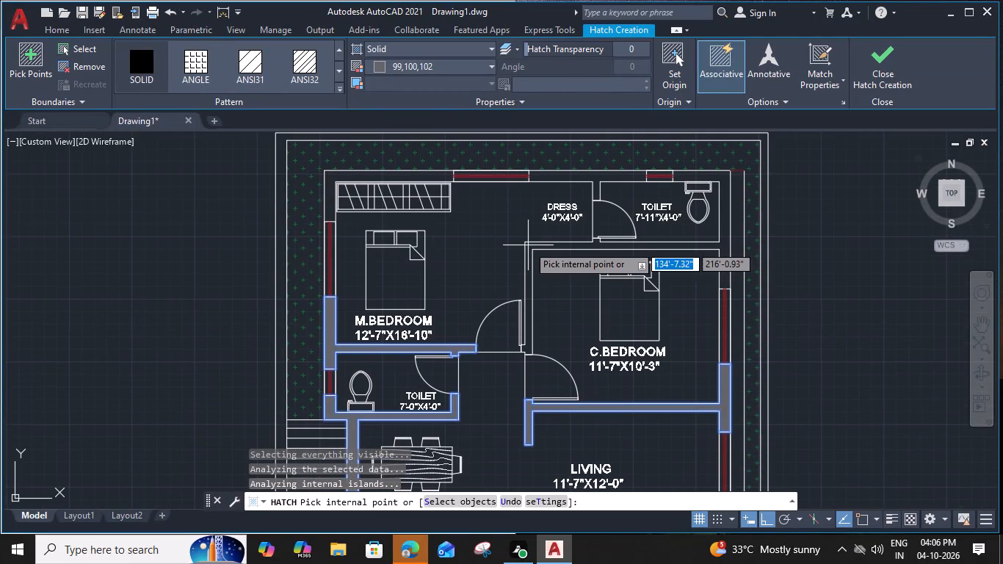
click(531, 245)
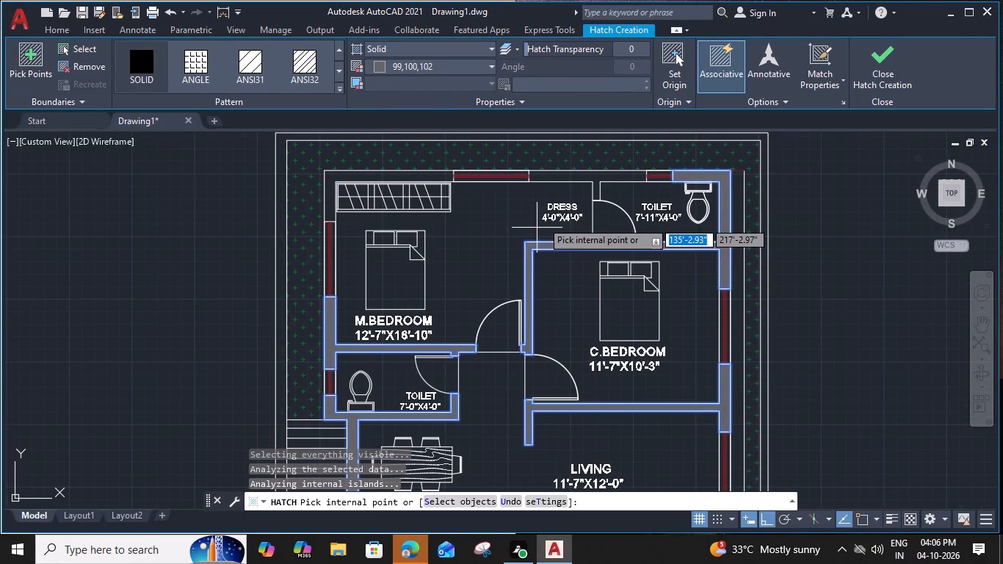
click(582, 176)
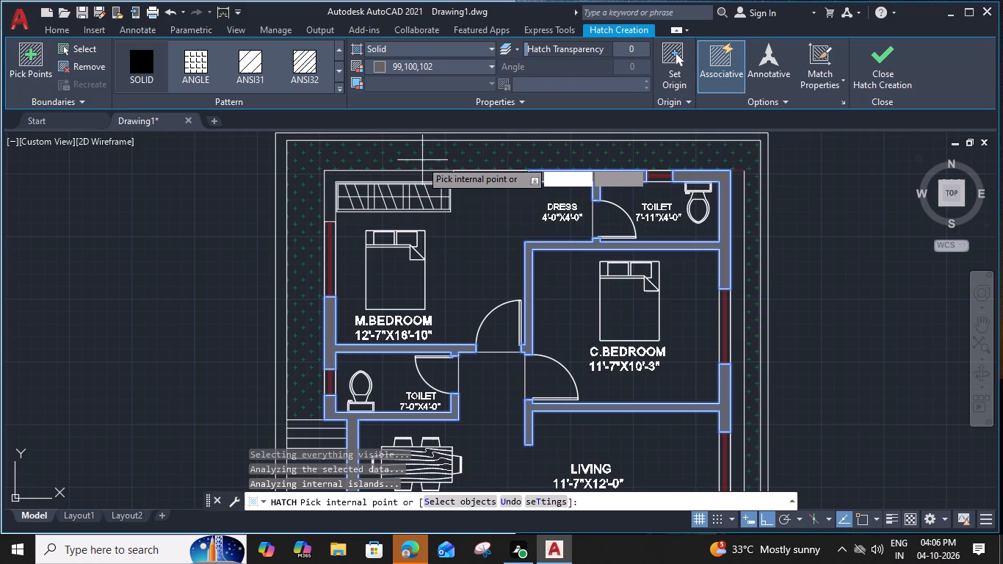
click(415, 178)
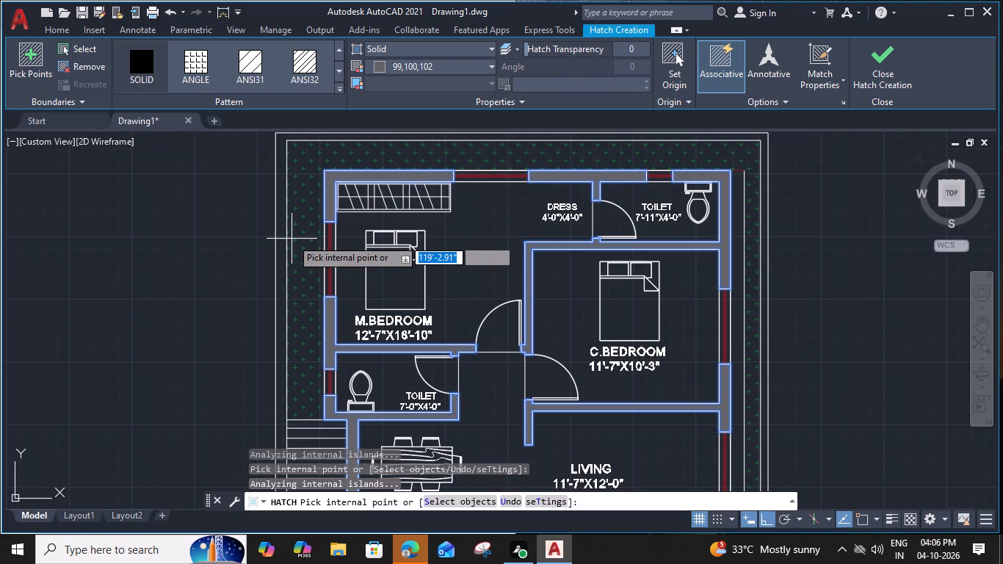
scroll(524, 327, down, 2)
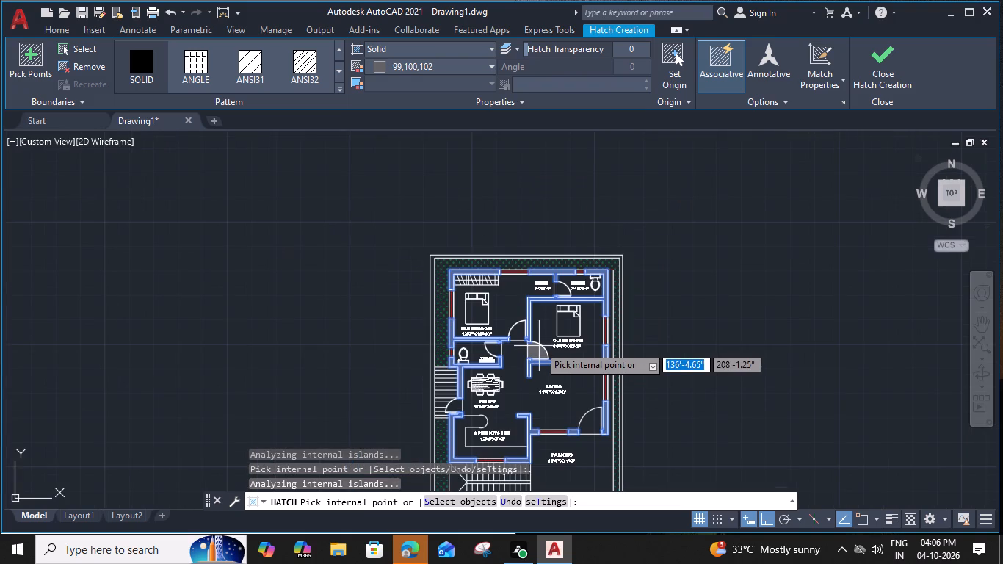
middle_drag(574, 358, 575, 241)
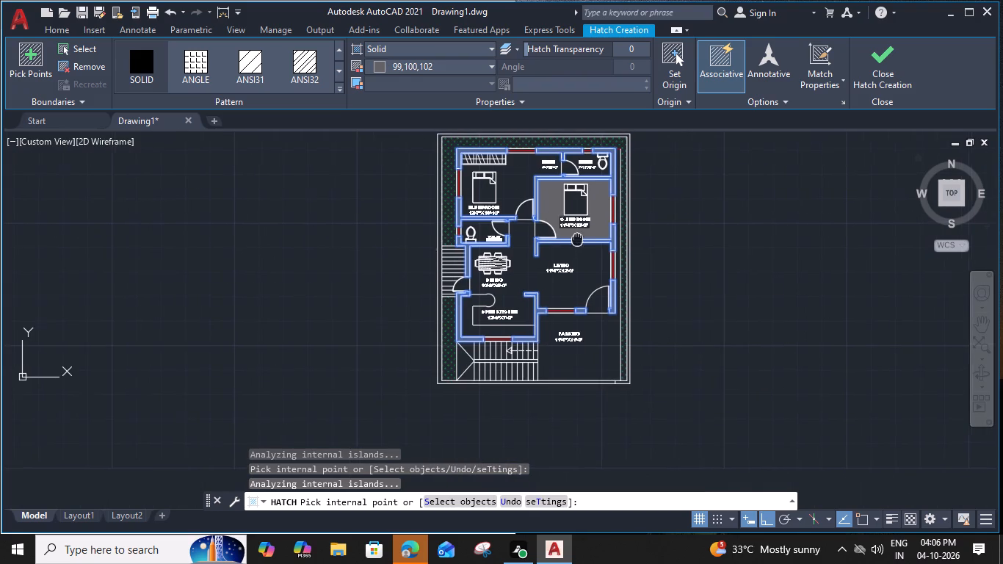
middle_drag(575, 241, 568, 243)
click(877, 72)
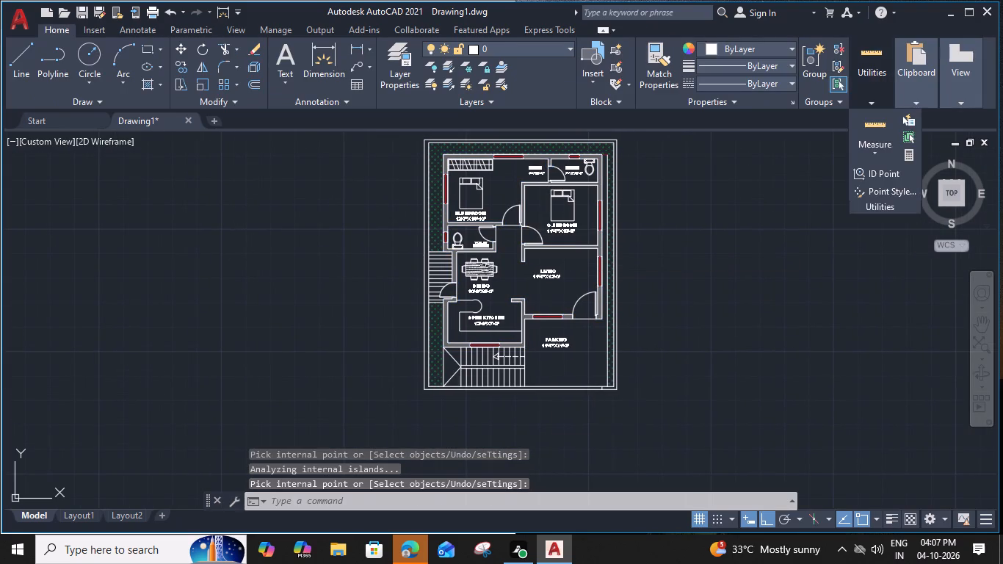
Draw a 6" line across the front boundary wall below PARKING, just east of the staircase, as the gate opening's second end.
scroll(531, 399, up, 2)
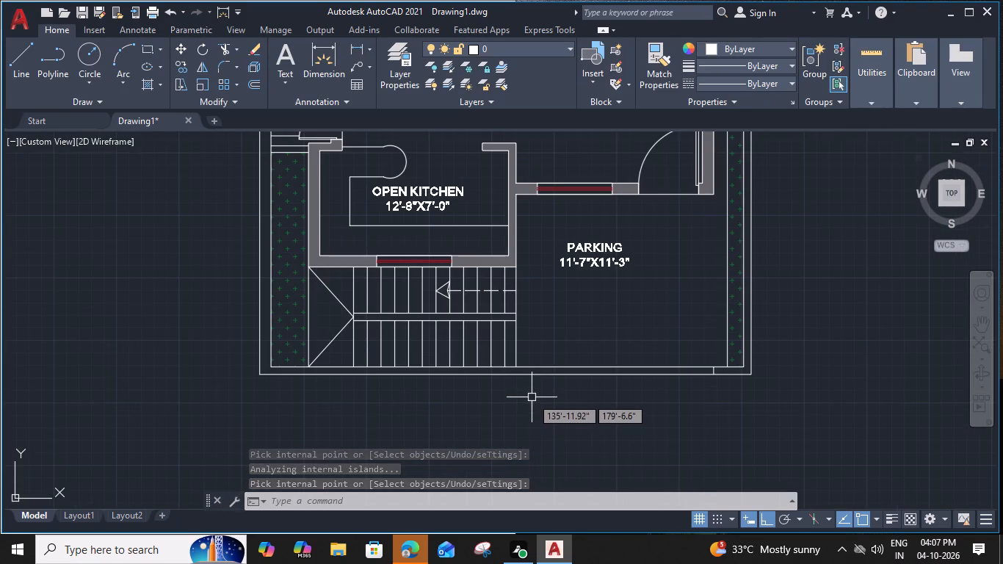
scroll(540, 400, up, 1)
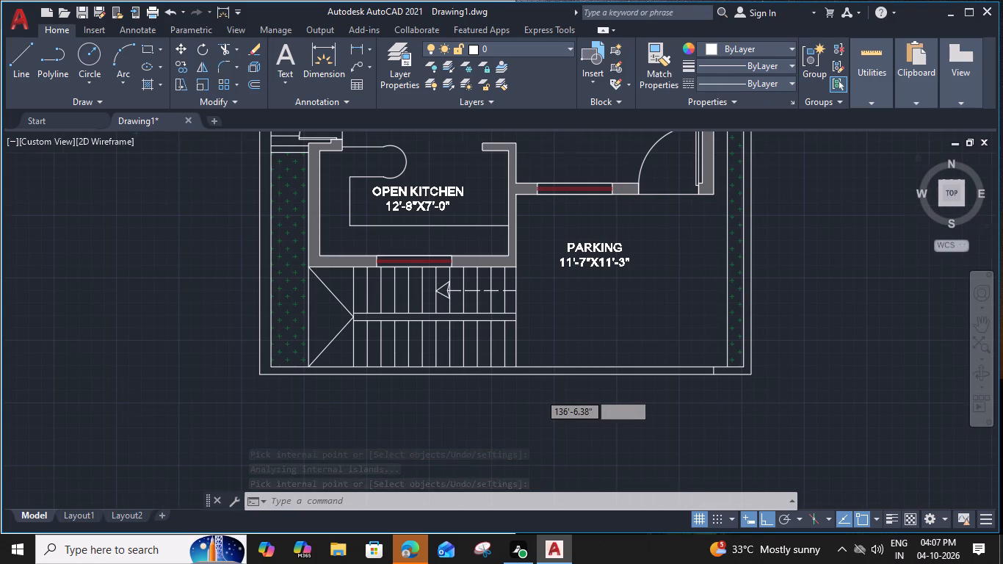
text(L)
key(space)
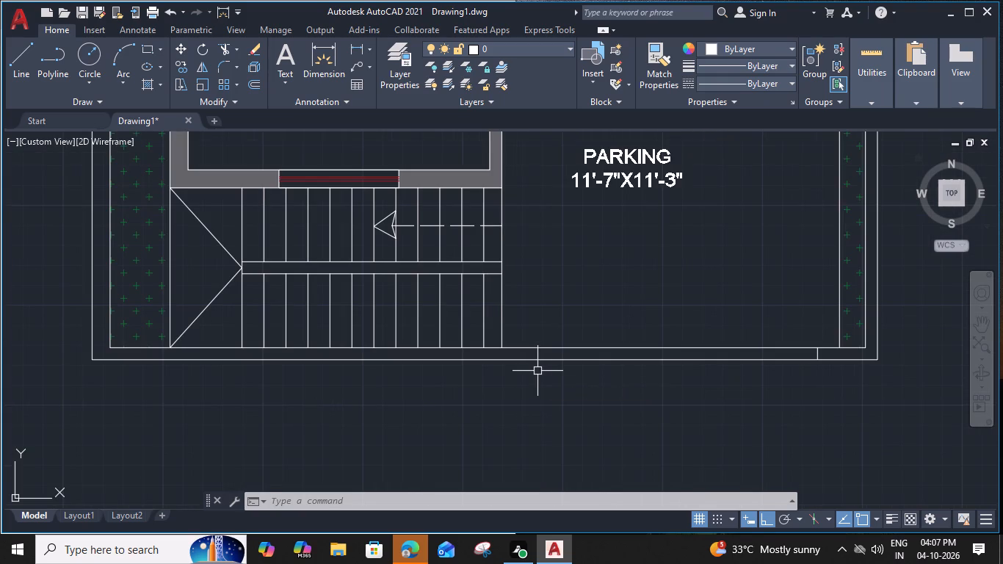
click(548, 348)
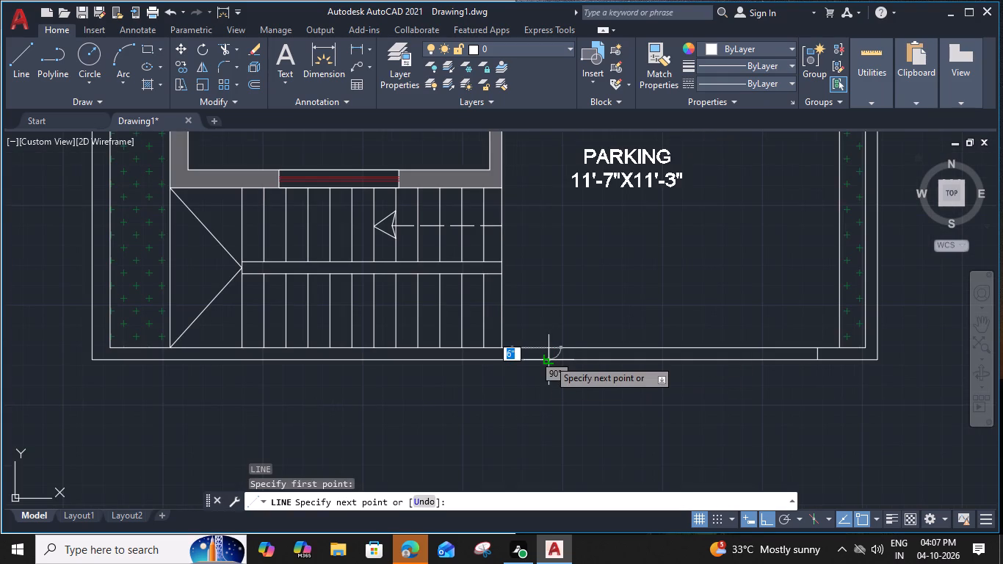
click(549, 360)
key(Escape)
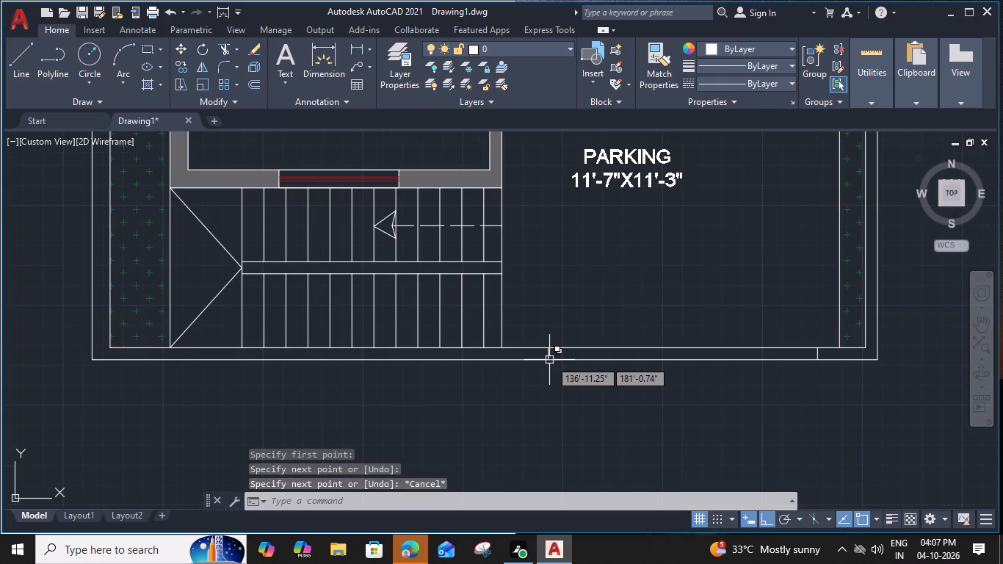
Set the object colour to 153,27,30 and draw two crossing diagonal lines between the corners of the front gate opening.
click(770, 52)
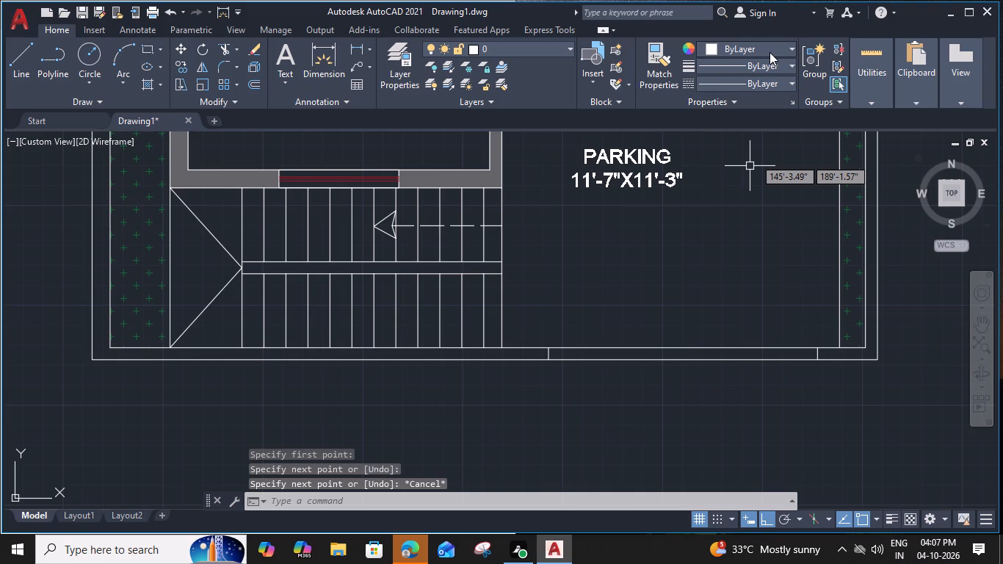
click(750, 109)
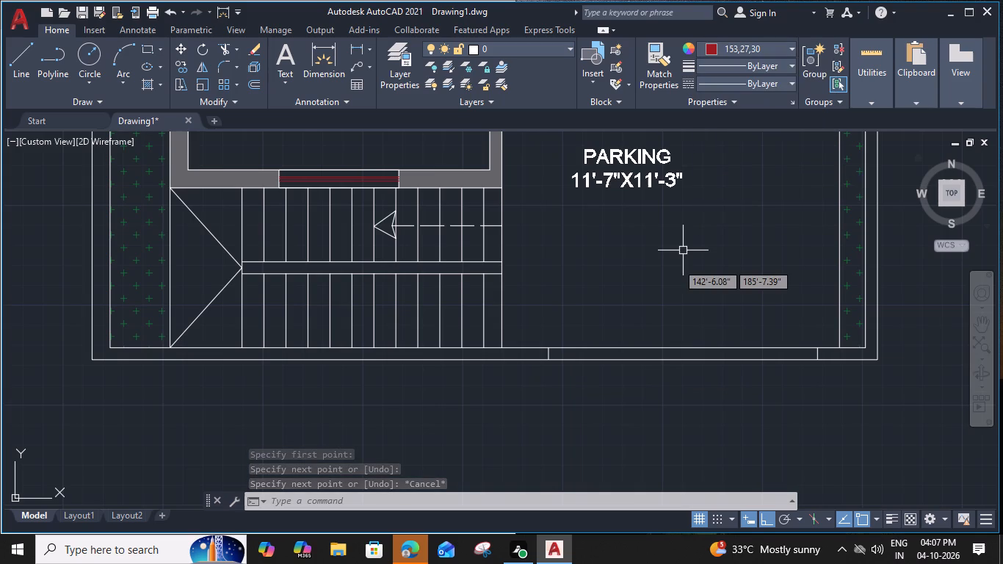
text(L)
key(space)
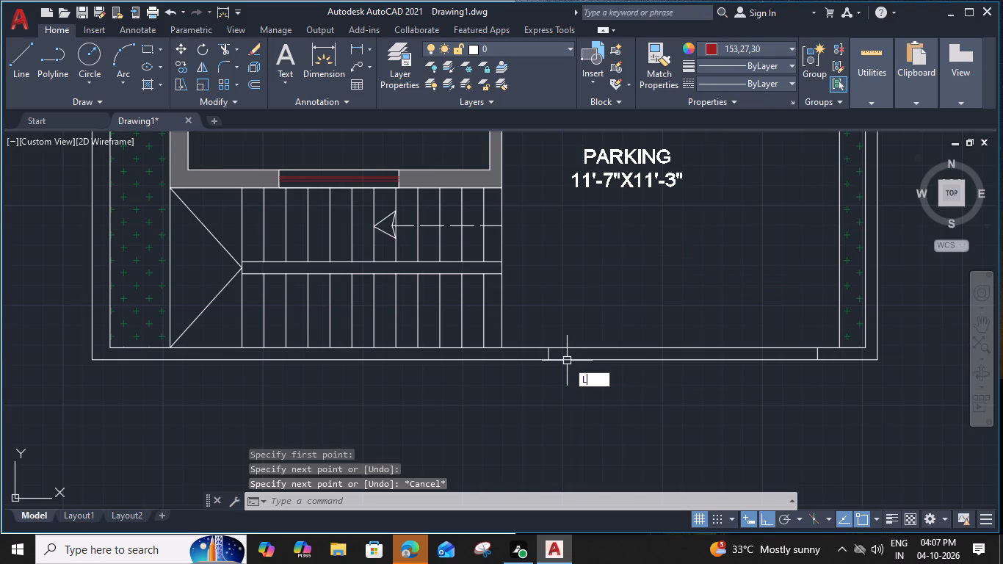
click(546, 361)
click(823, 347)
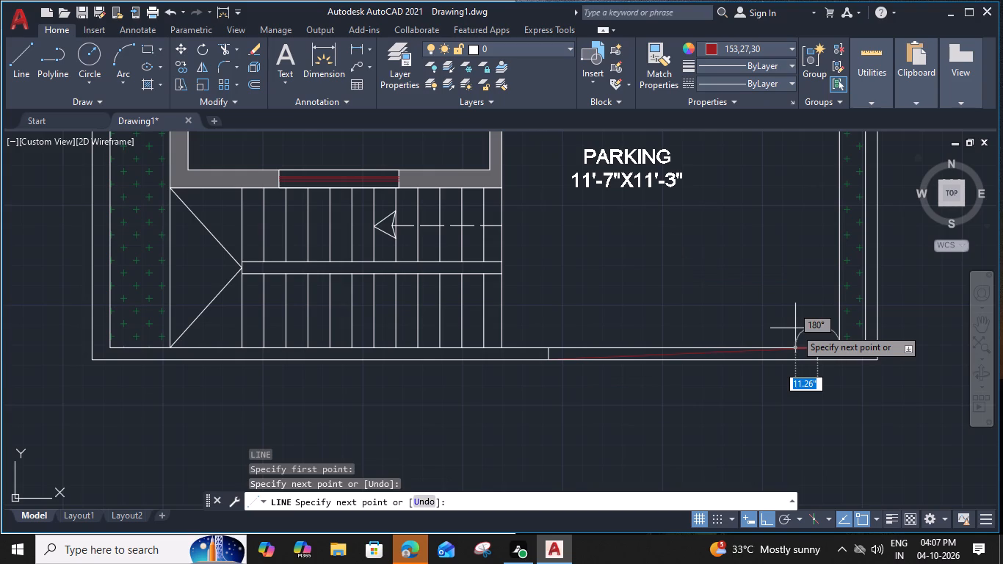
key(Escape)
key(space)
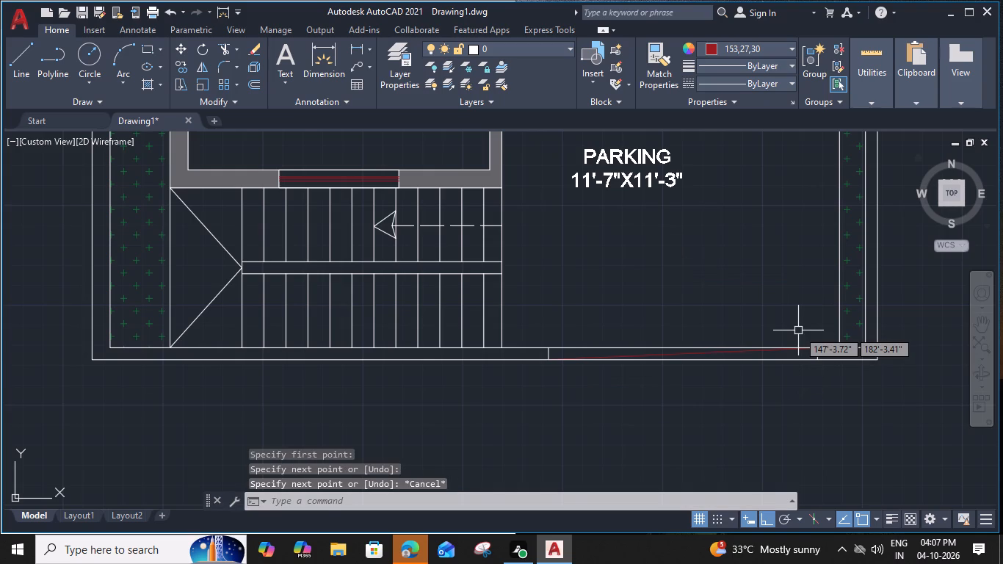
drag(815, 360, 807, 360)
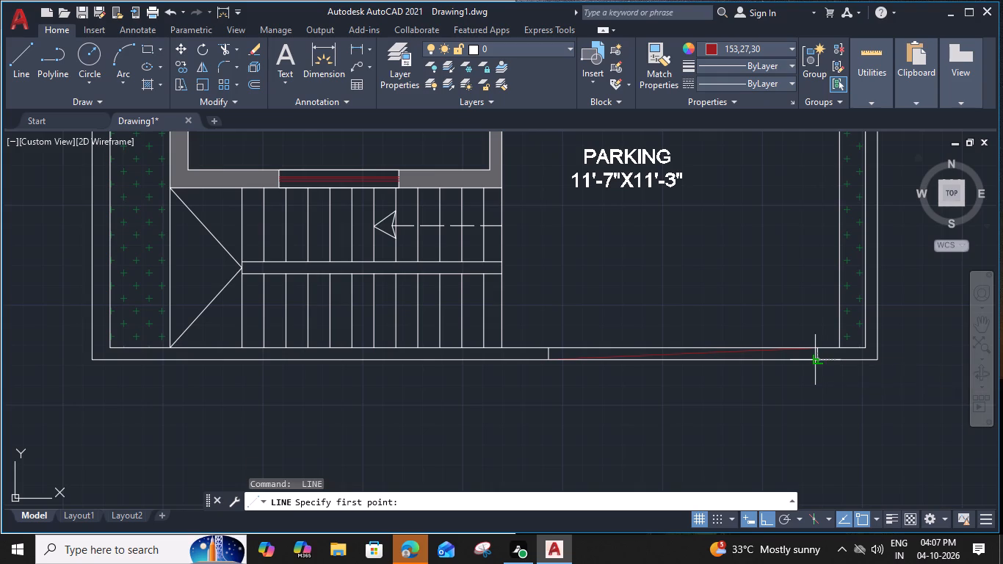
click(551, 349)
key(Escape)
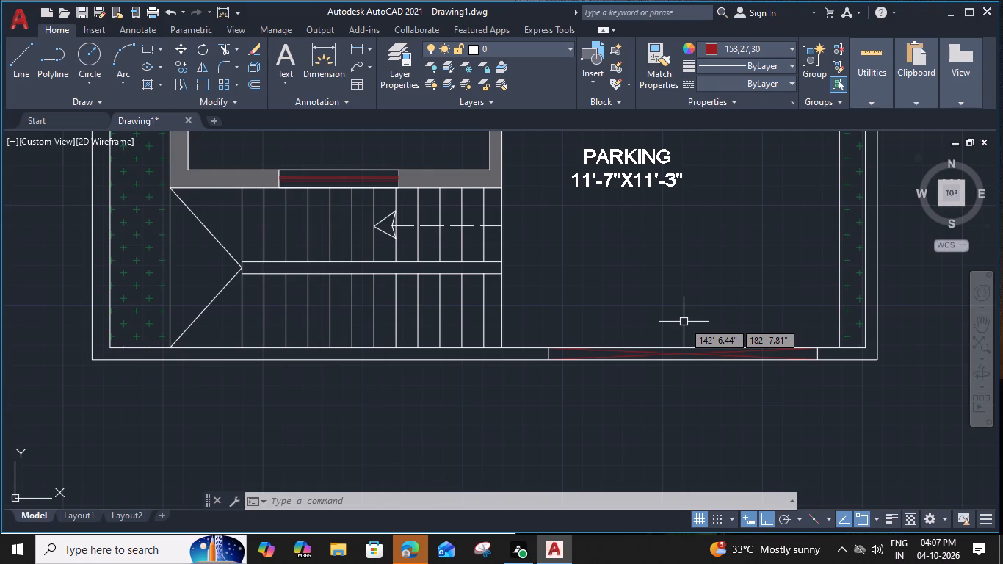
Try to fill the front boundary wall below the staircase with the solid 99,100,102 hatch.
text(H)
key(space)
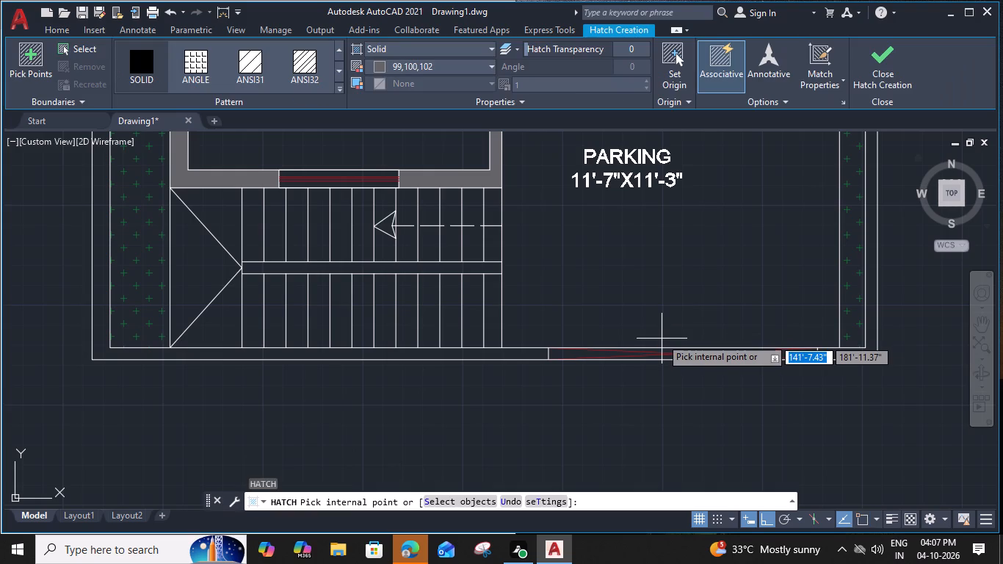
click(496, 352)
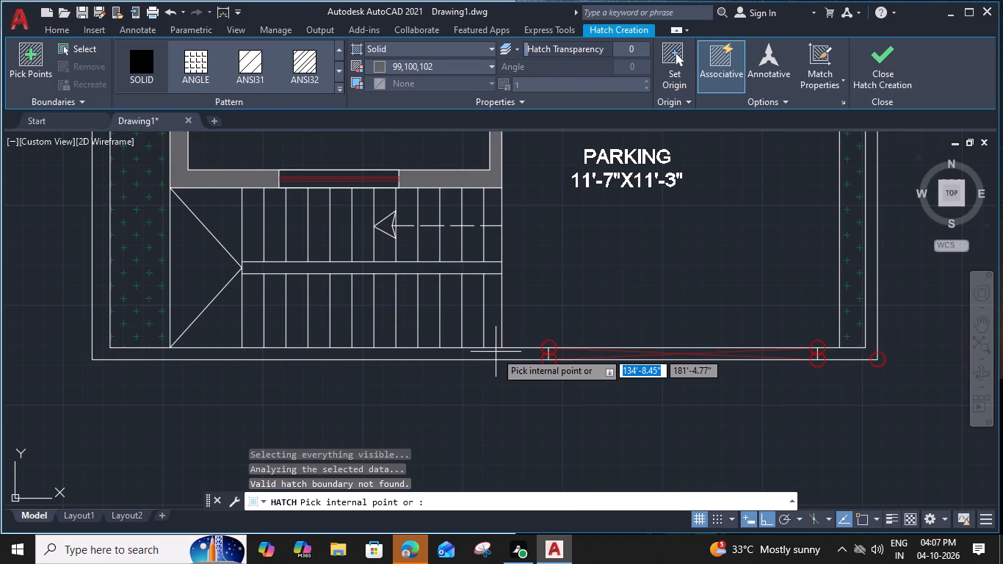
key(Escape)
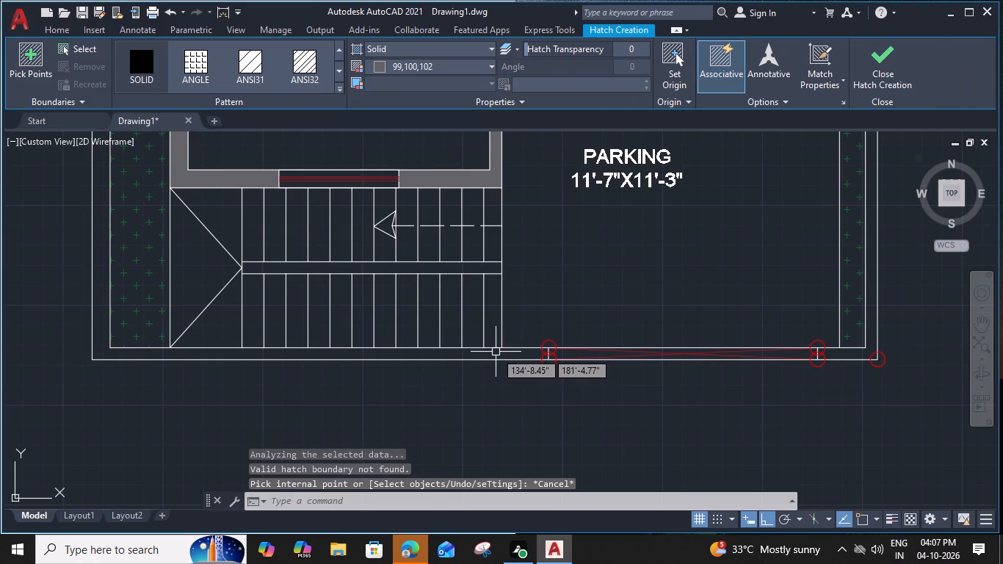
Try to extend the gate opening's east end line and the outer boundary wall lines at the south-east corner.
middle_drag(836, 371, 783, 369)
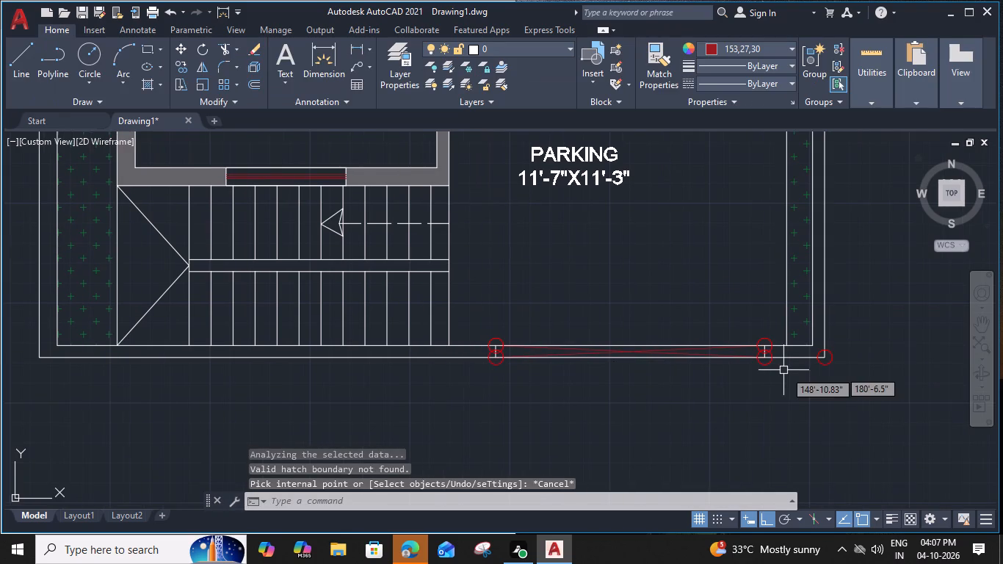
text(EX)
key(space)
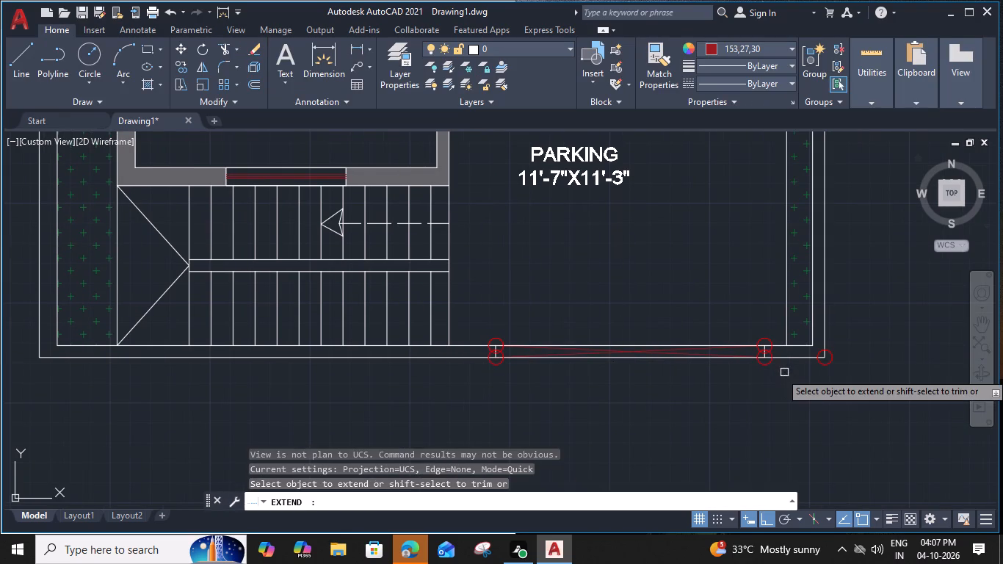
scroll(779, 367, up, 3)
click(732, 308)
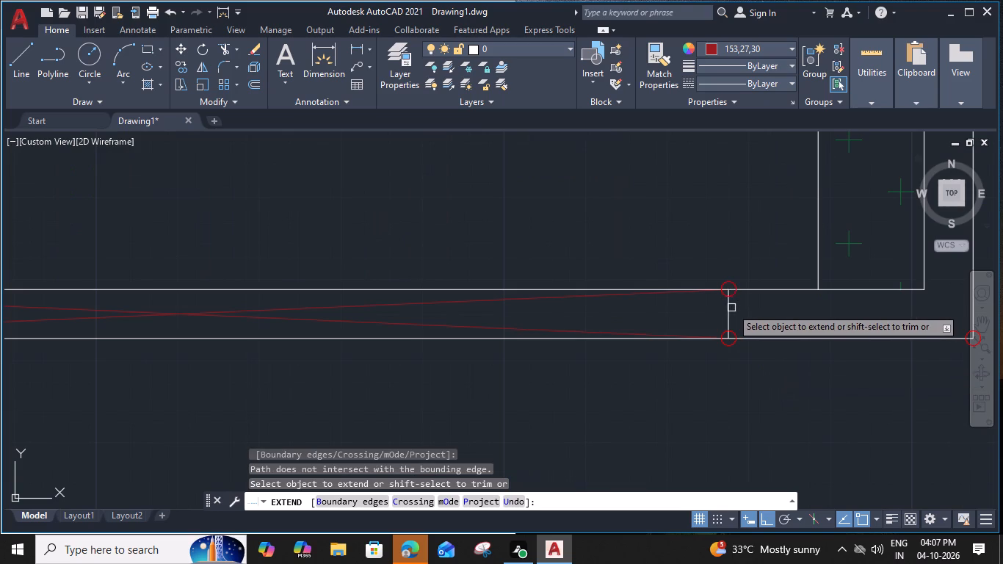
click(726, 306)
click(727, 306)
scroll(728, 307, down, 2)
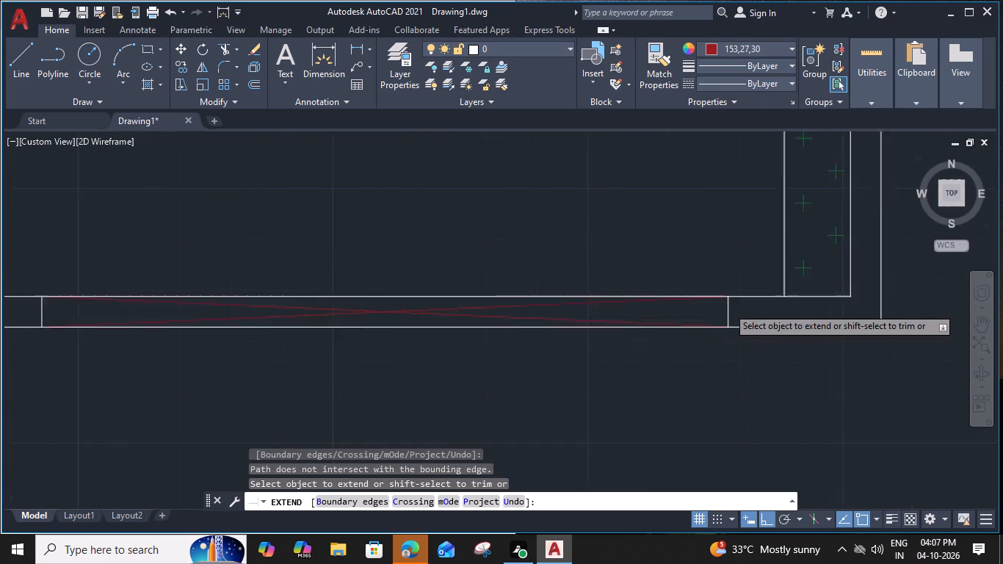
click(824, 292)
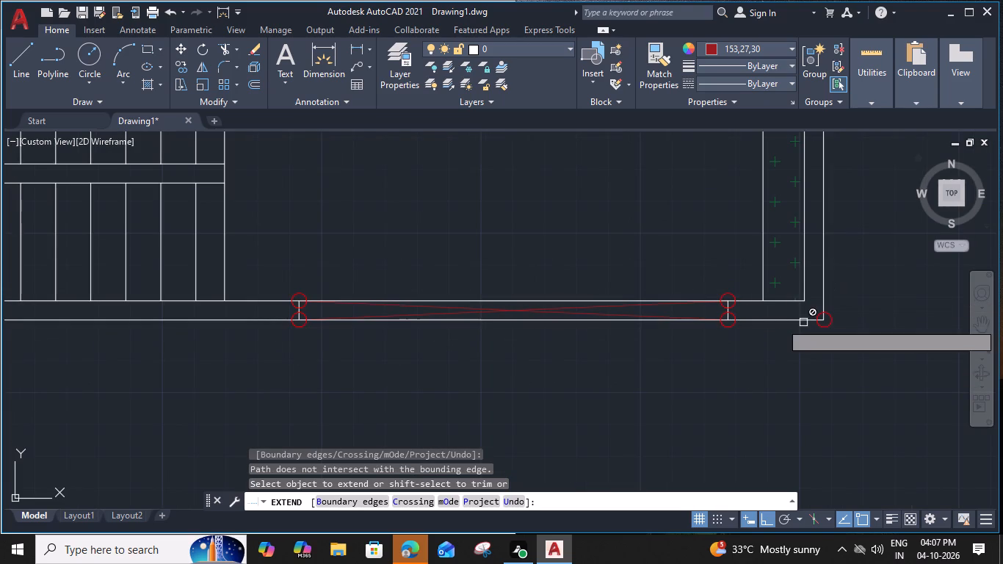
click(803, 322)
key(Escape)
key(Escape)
Fillet the outer boundary wall's front and east side lines into a corner at the south-east of the plot.
text(F)
key(space)
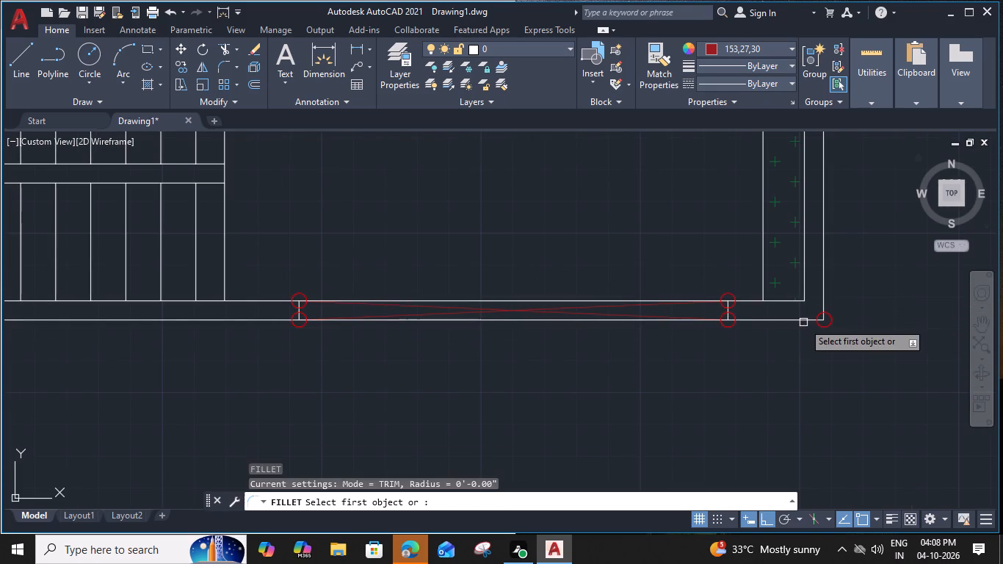
click(803, 322)
click(823, 296)
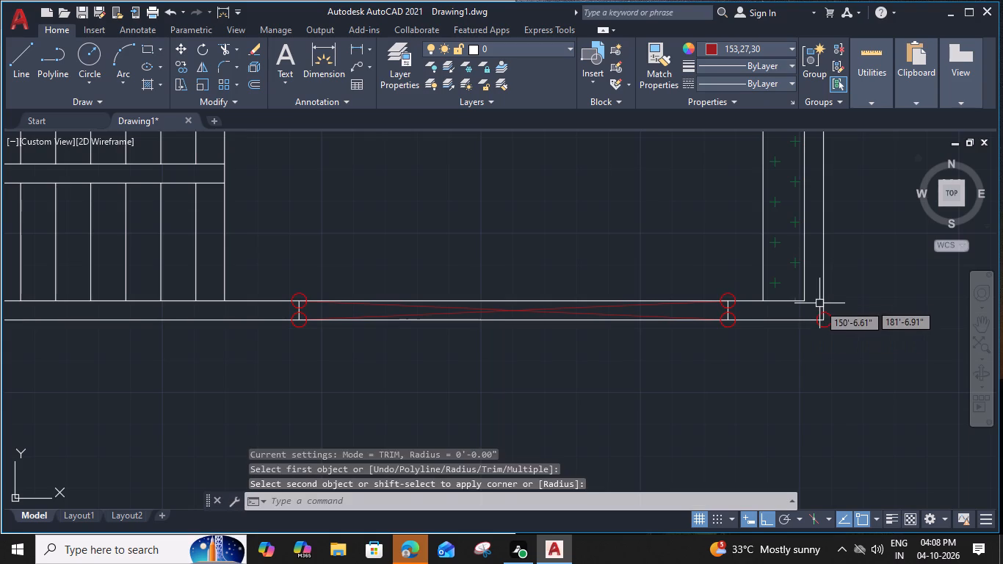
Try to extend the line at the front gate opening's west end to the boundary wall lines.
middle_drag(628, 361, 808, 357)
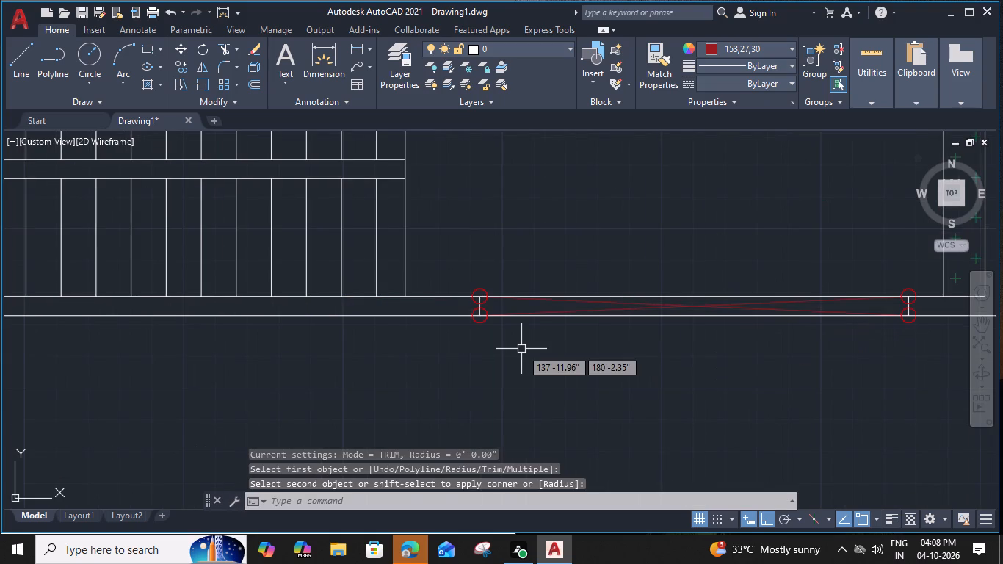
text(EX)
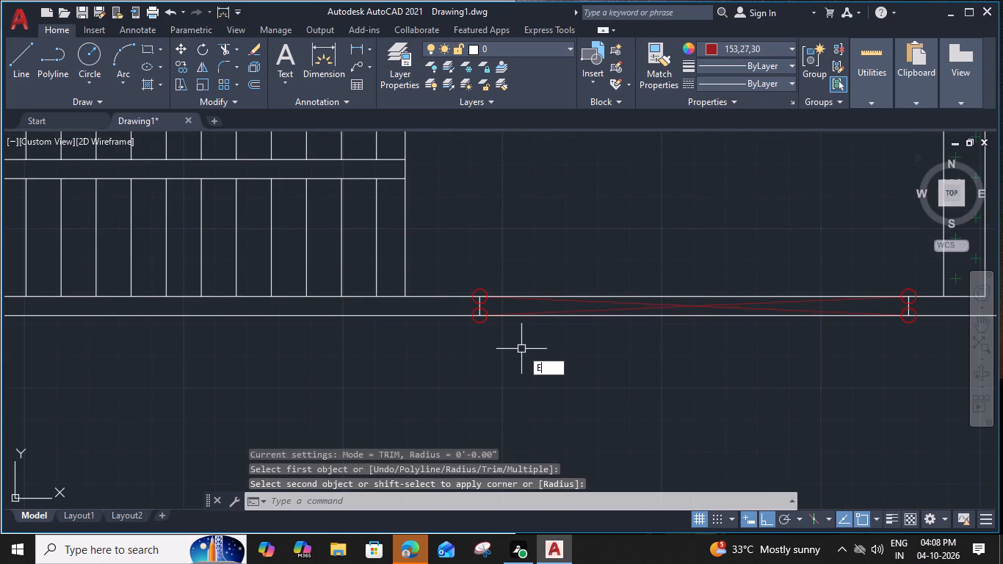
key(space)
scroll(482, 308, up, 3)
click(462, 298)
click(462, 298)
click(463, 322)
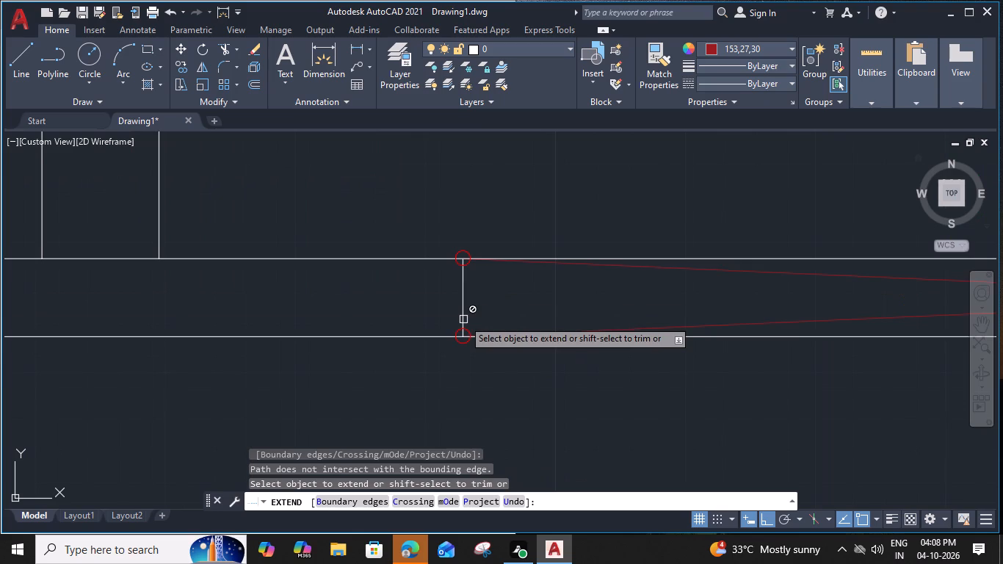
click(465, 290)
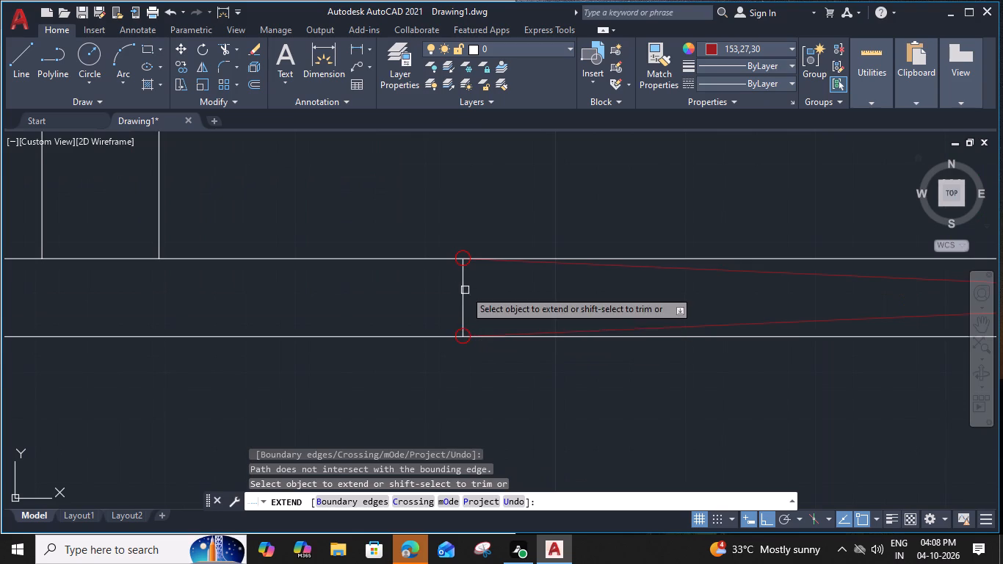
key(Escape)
Set the current object colour to ByLayer.
scroll(468, 292, down, 3)
middle_drag(490, 330, 511, 381)
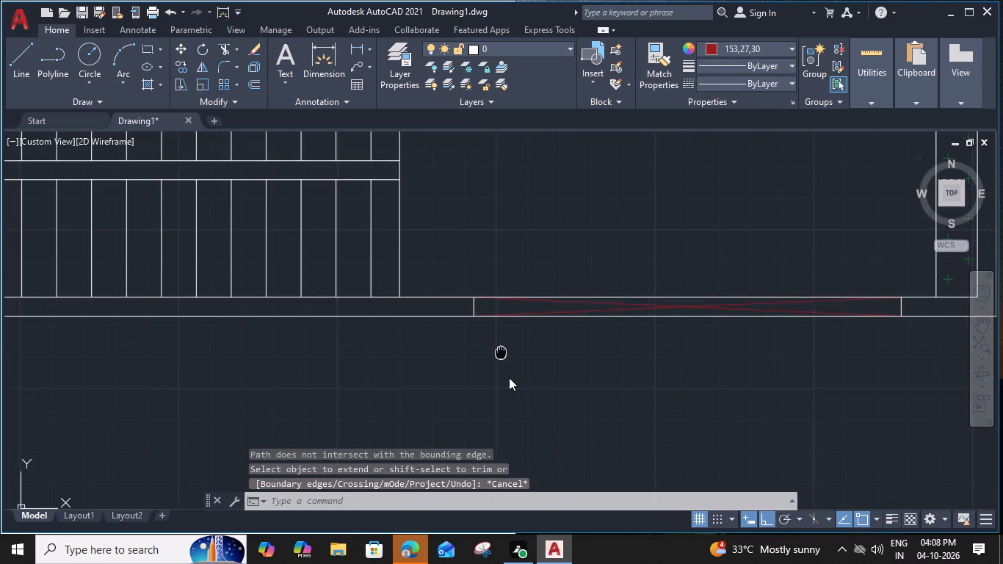
click(793, 46)
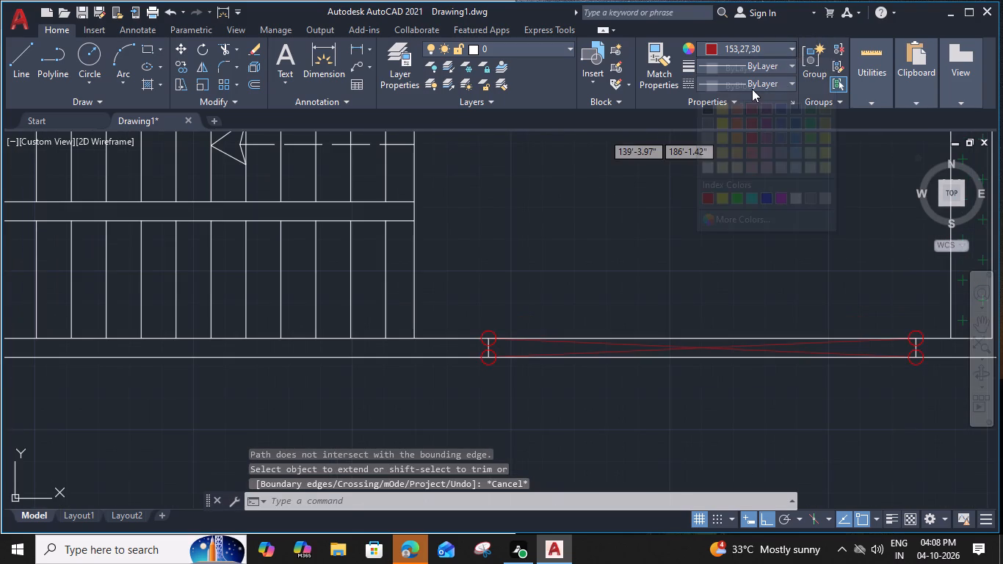
click(765, 68)
Fill the outer boundary wall around the plot with the solid 99,100,102 hatch.
scroll(681, 166, down, 1)
middle_drag(681, 166, 698, 359)
scroll(698, 359, down, 3)
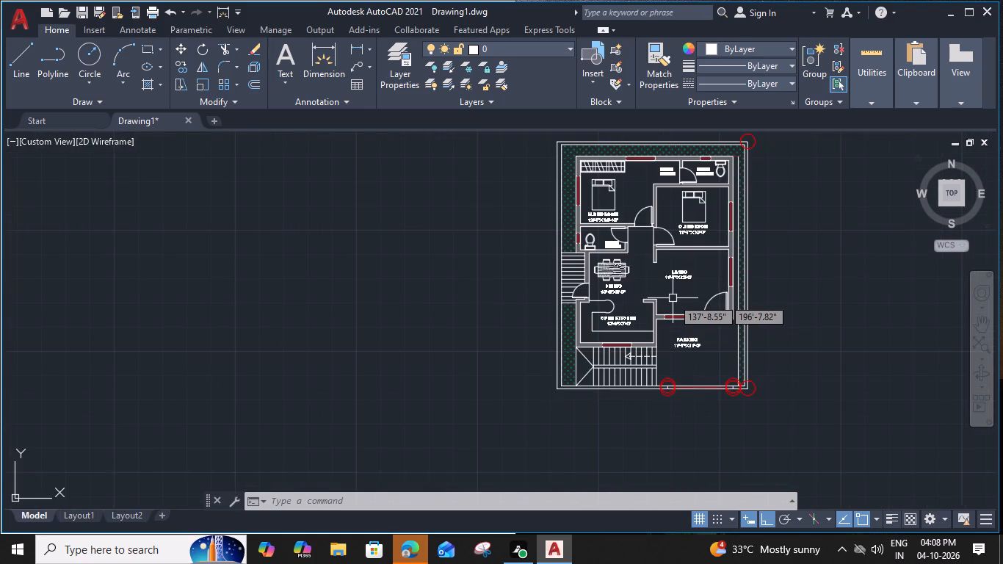
text(H)
key(space)
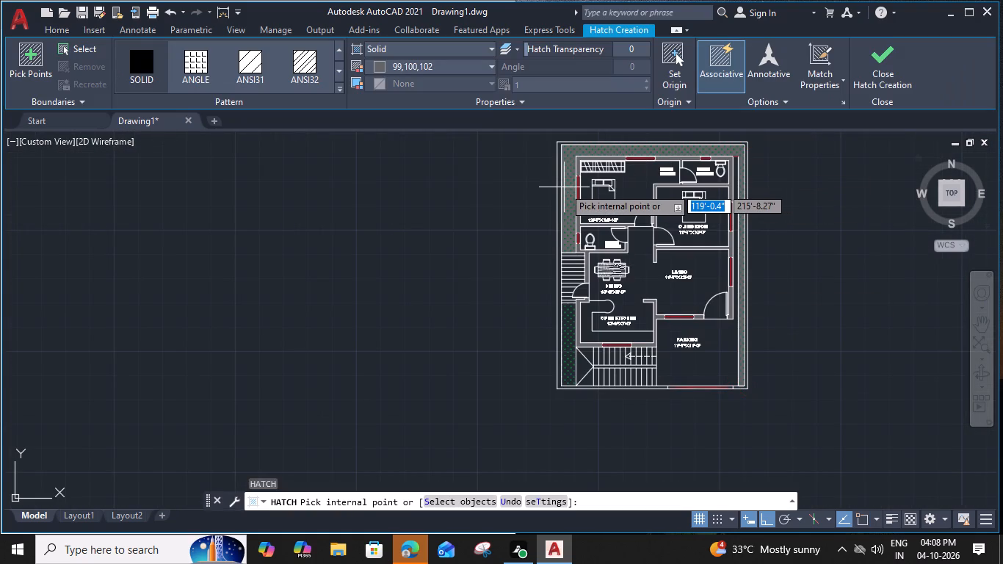
scroll(564, 187, up, 1)
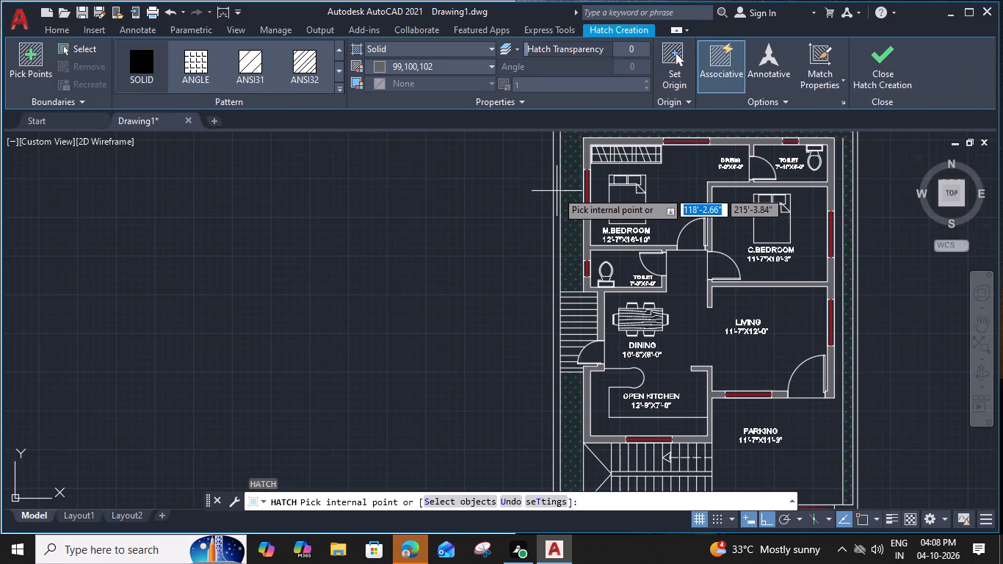
click(557, 191)
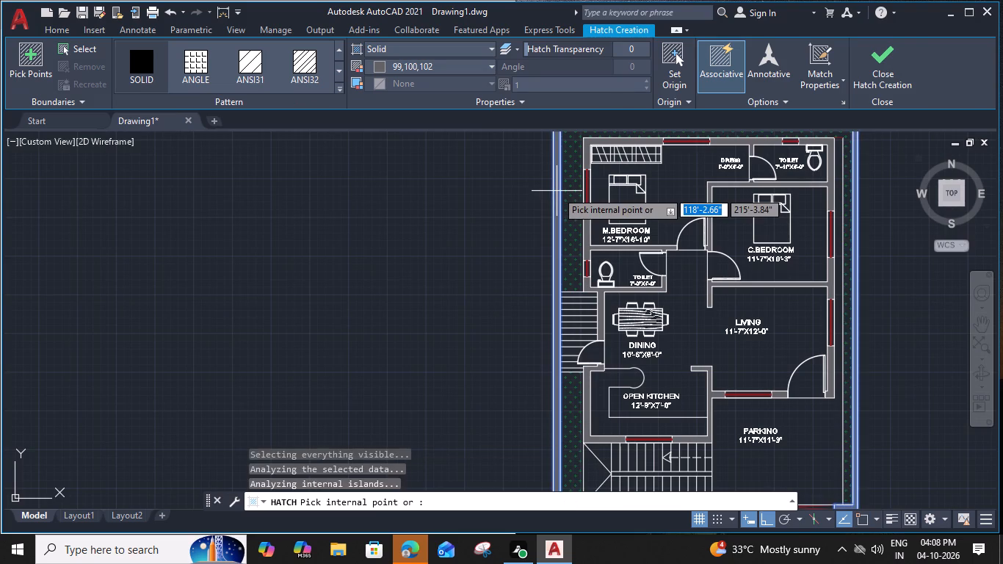
click(879, 67)
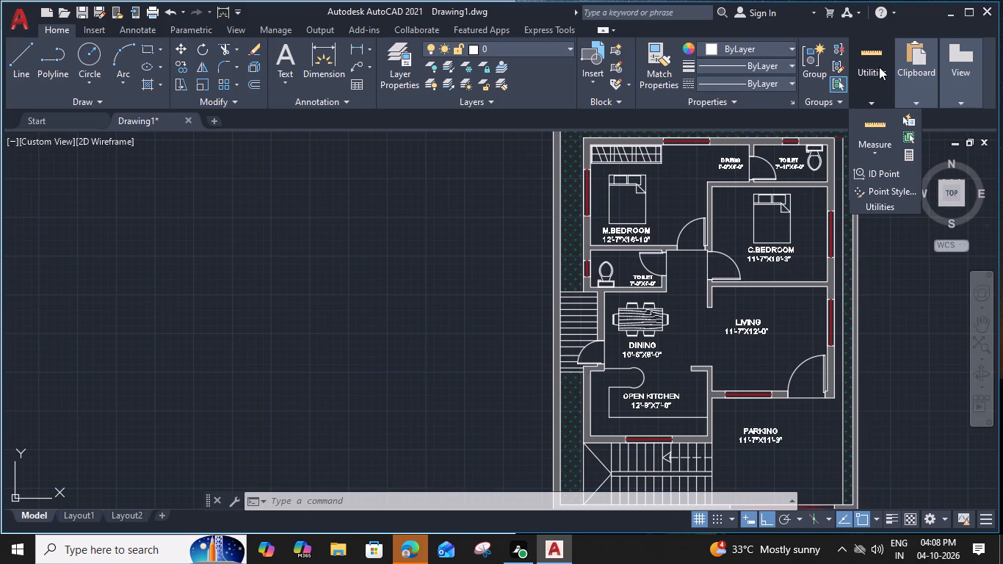
Run Overkill on the whole floor plan with a 0.000001 tolerance and all listed object properties ignored.
middle_drag(822, 225, 709, 227)
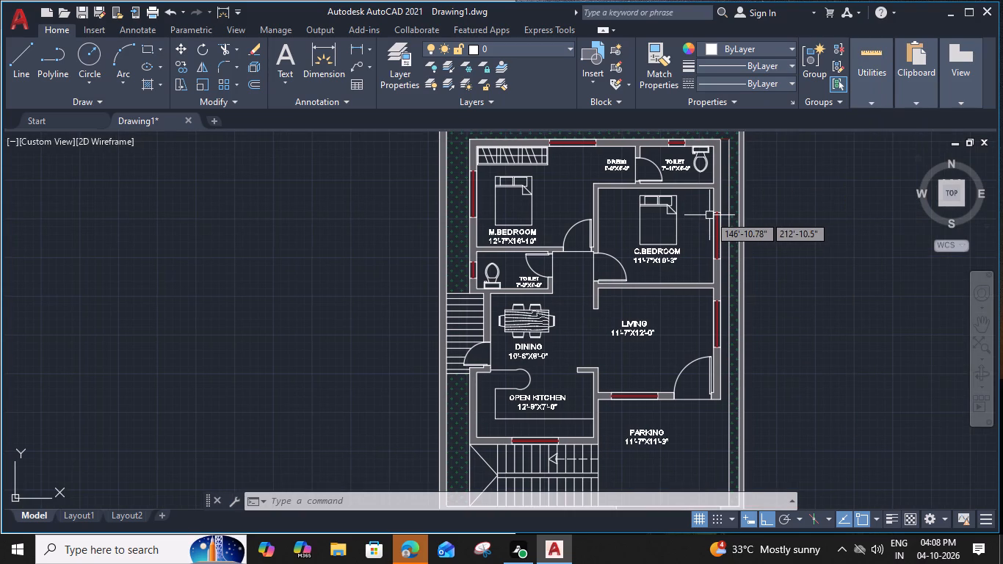
scroll(709, 215, down, 1)
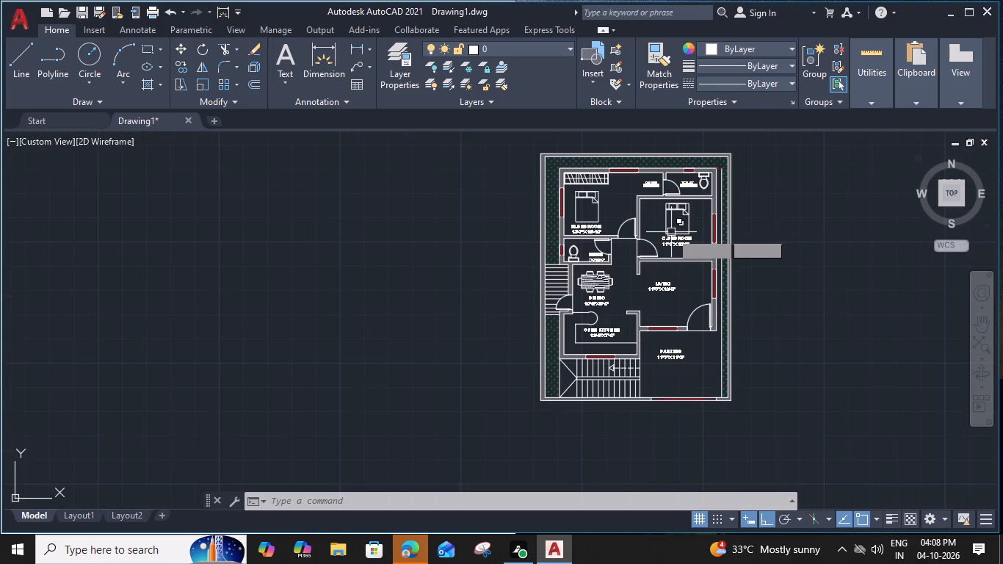
click(750, 137)
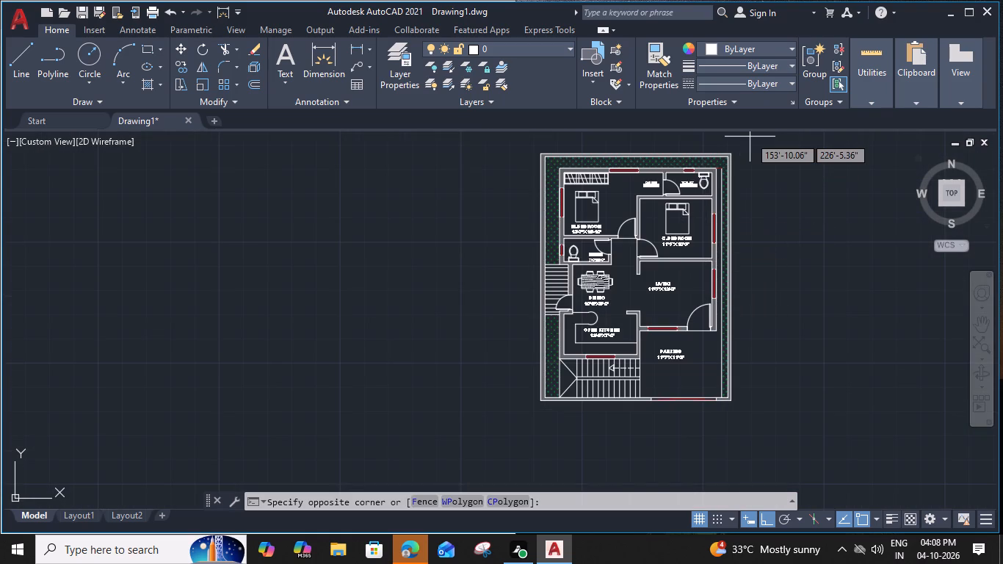
click(524, 404)
text(OVER)
key(Return)
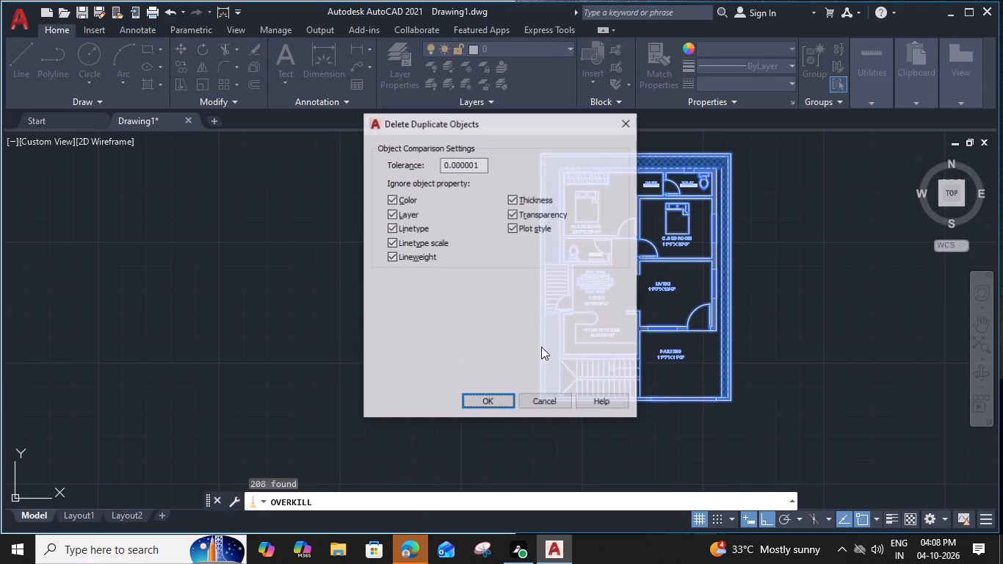
click(499, 402)
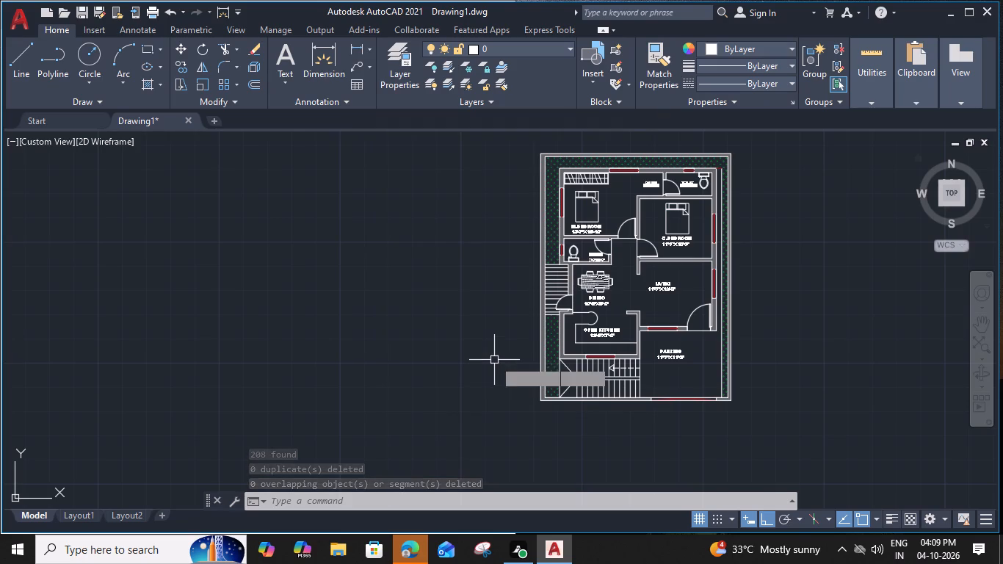
Copy the DINING room label into the line-hatched area just west of the dining room.
middle_drag(508, 342, 468, 339)
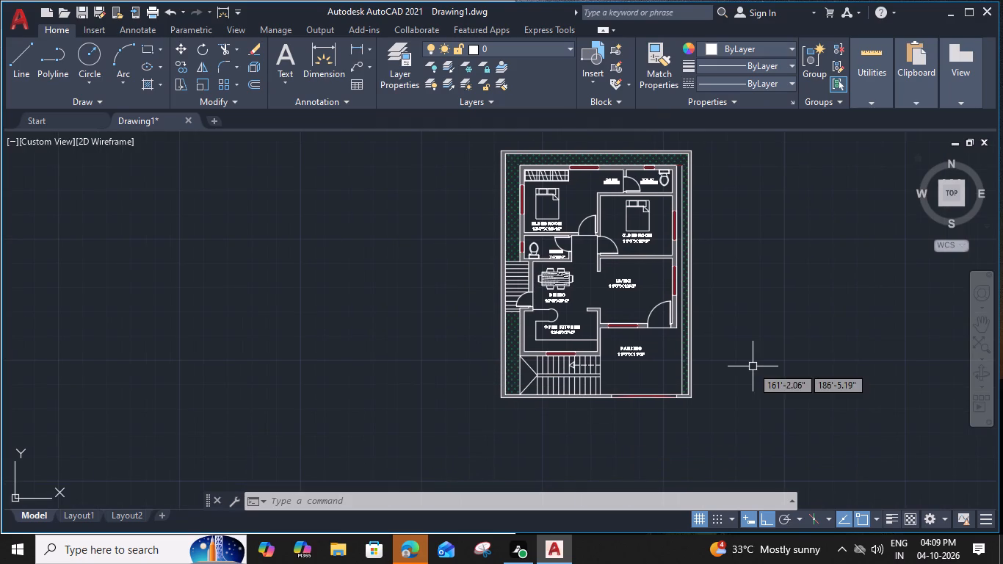
middle_drag(750, 363, 734, 379)
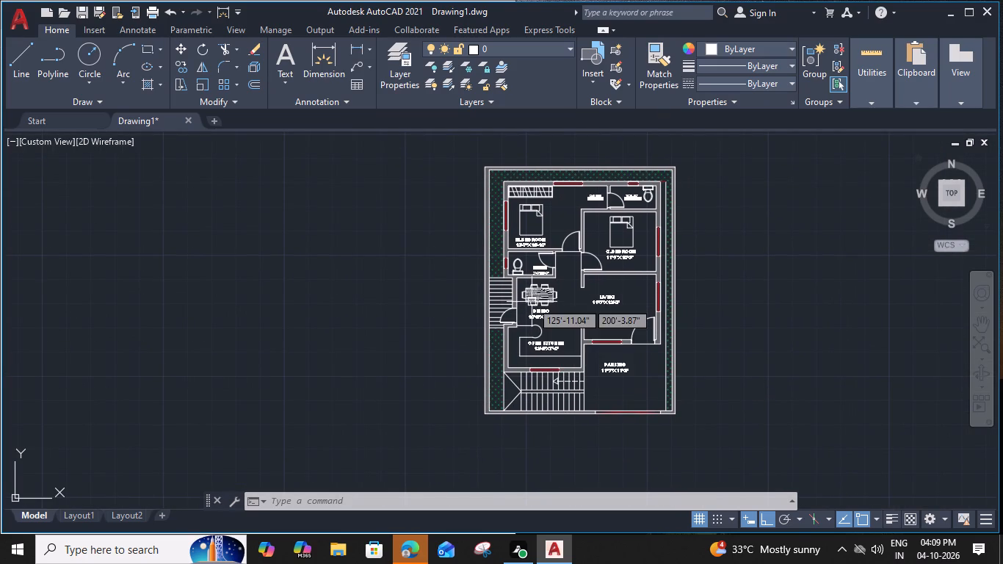
scroll(529, 292, up, 2)
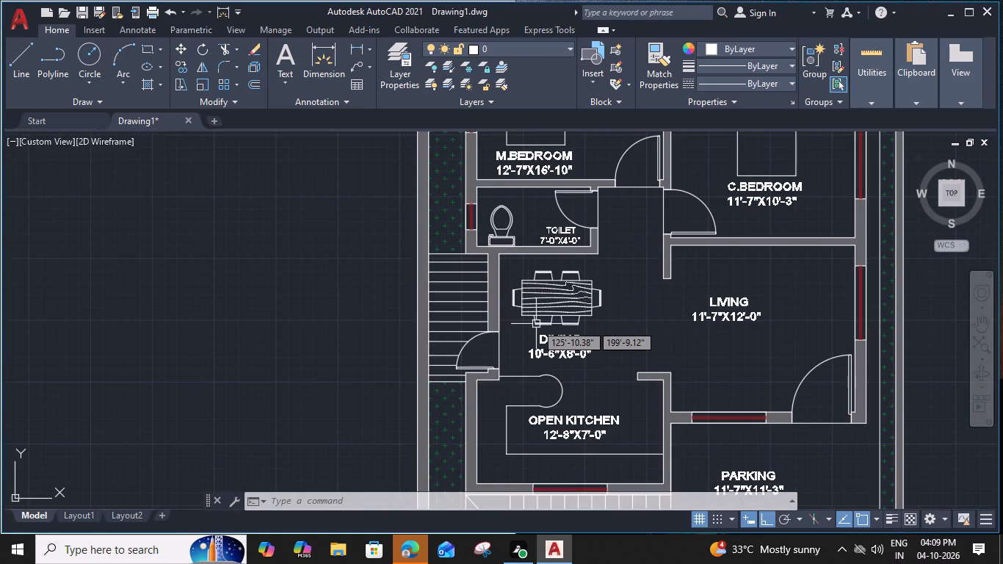
click(554, 344)
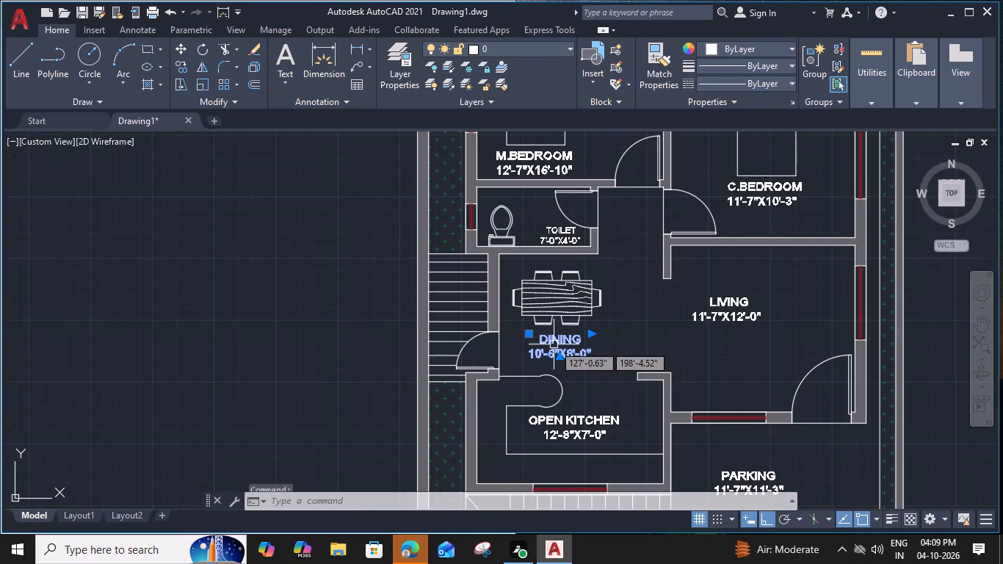
key(c)
text(O)
key(space)
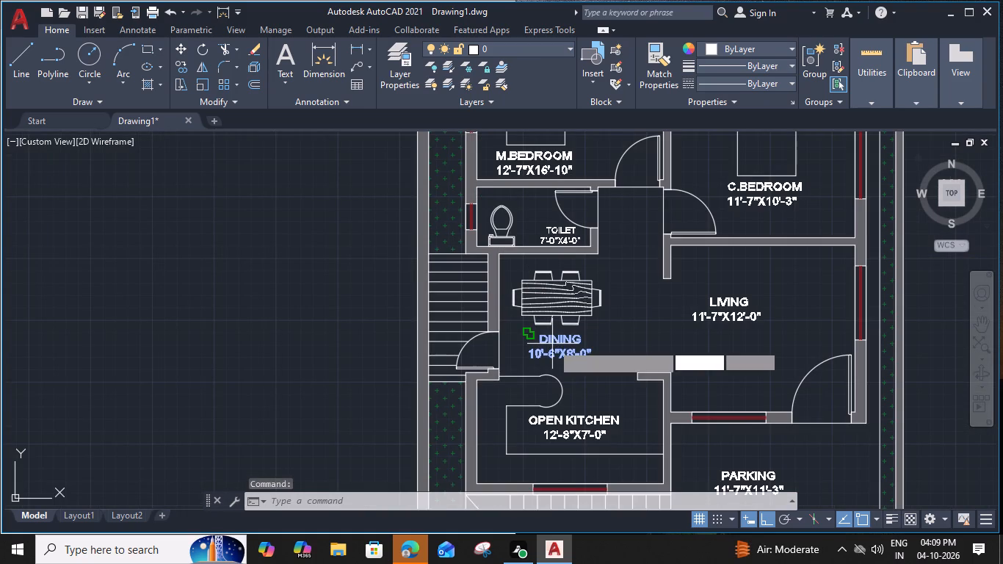
click(540, 341)
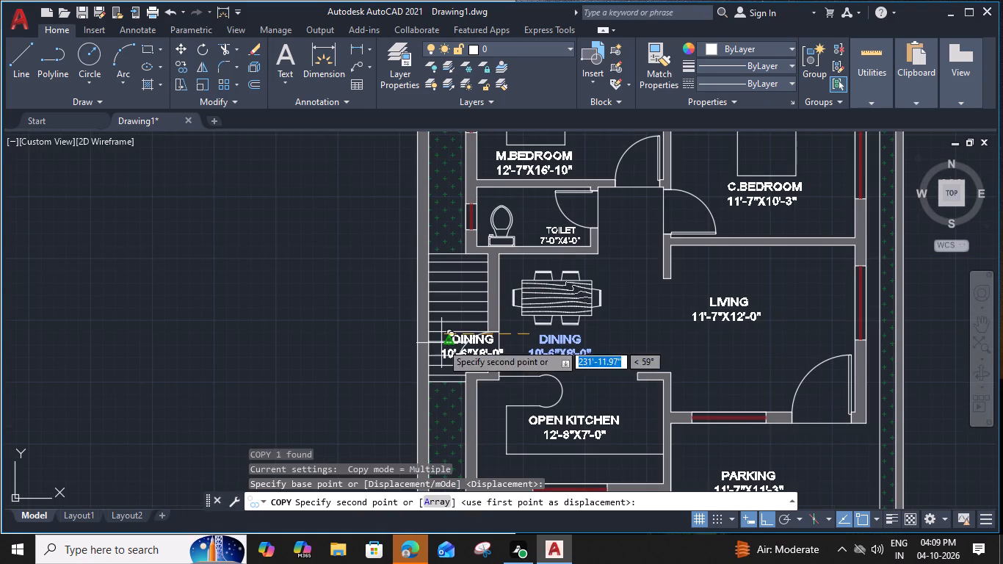
click(441, 343)
key(Escape)
Change the copied label's text to WASH with the size 4'-0"X8'-3".
double_click(474, 349)
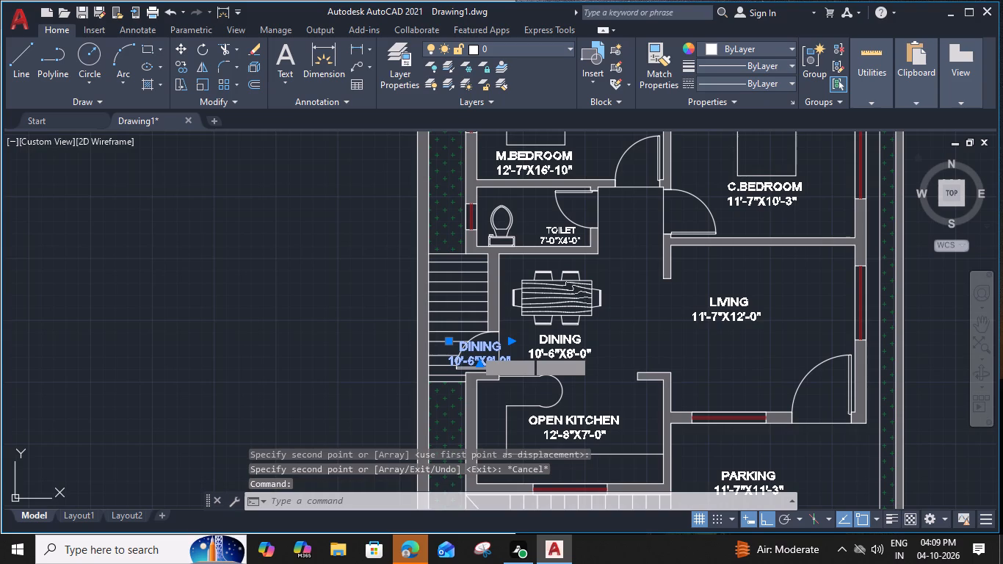
scroll(476, 354, up, 5)
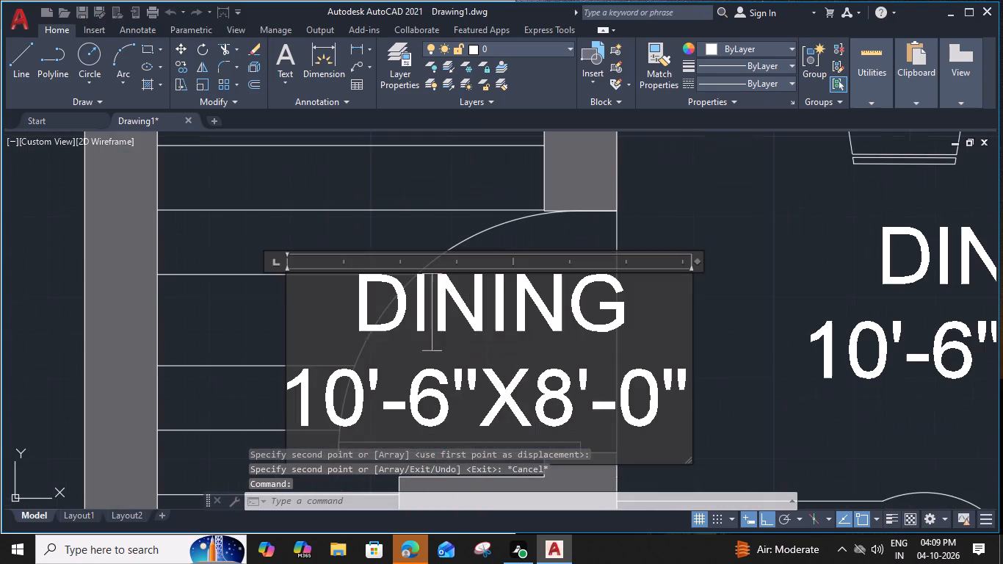
drag(620, 322, 375, 336)
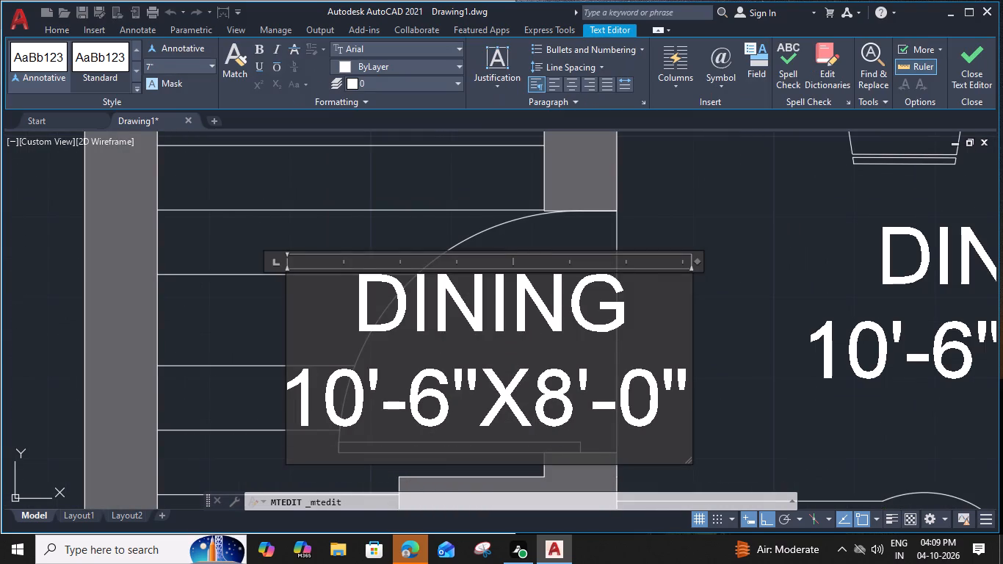
text(WASH)
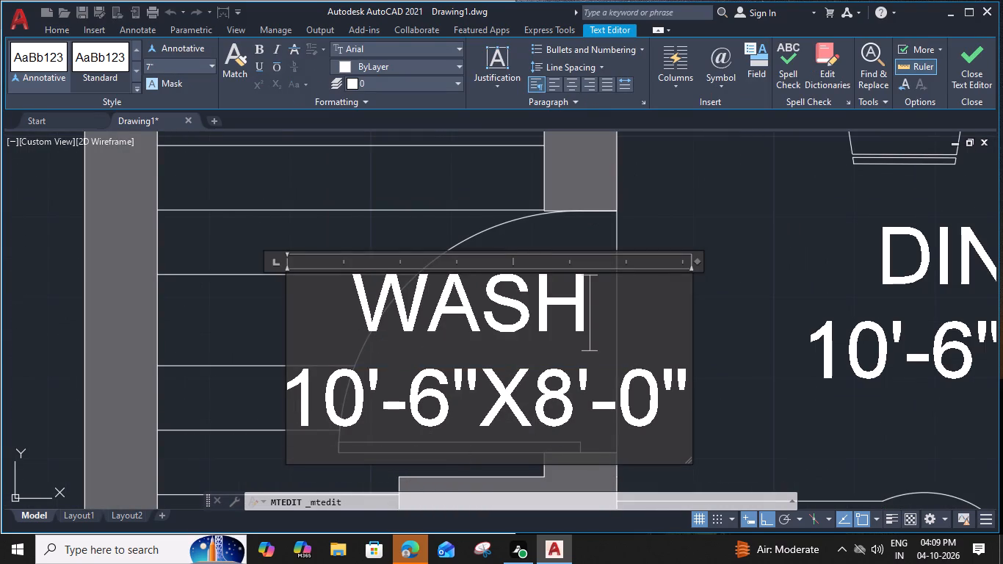
drag(362, 400, 290, 401)
key(4)
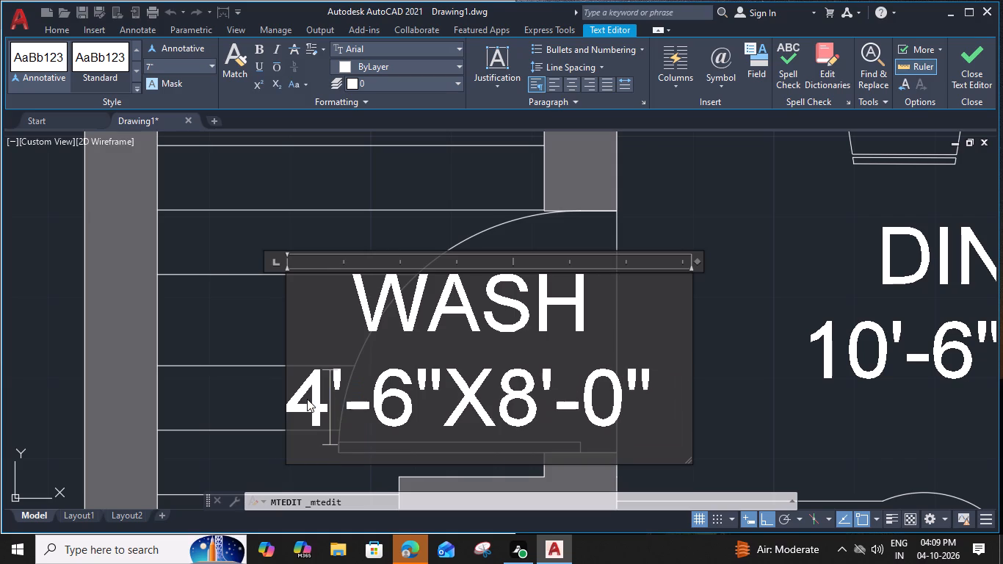
drag(415, 399, 397, 398)
drag(397, 398, 390, 397)
key(0)
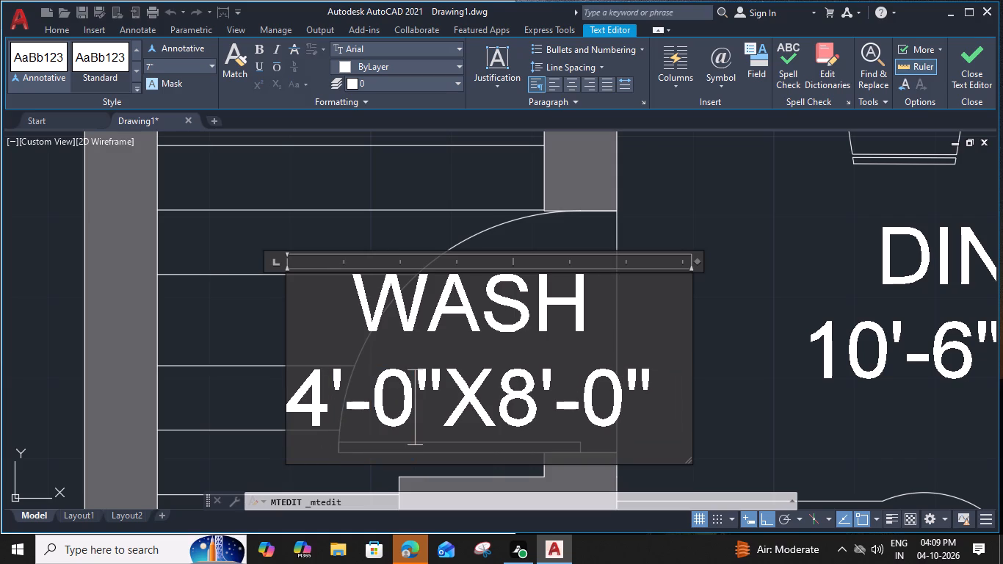
drag(626, 411, 600, 412)
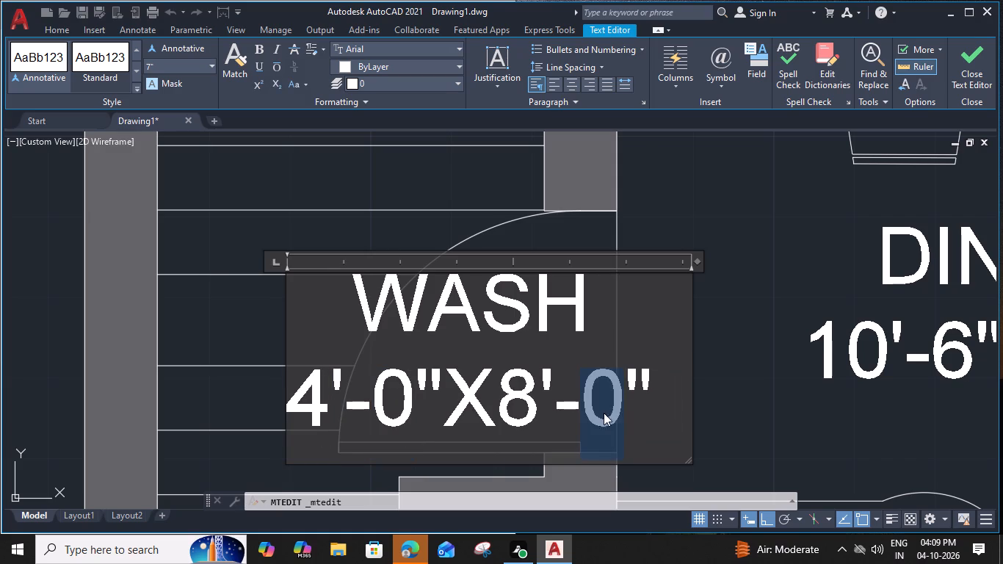
key(3)
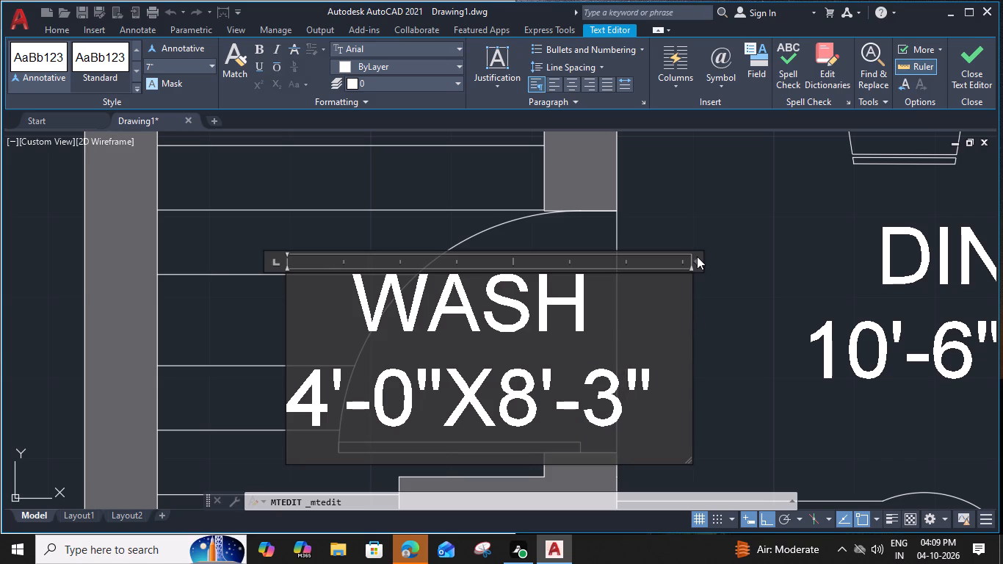
Narrow the WASH label's text frame and remove a leading space so WASH sits better centred over its size line.
click(697, 256)
drag(697, 258, 663, 260)
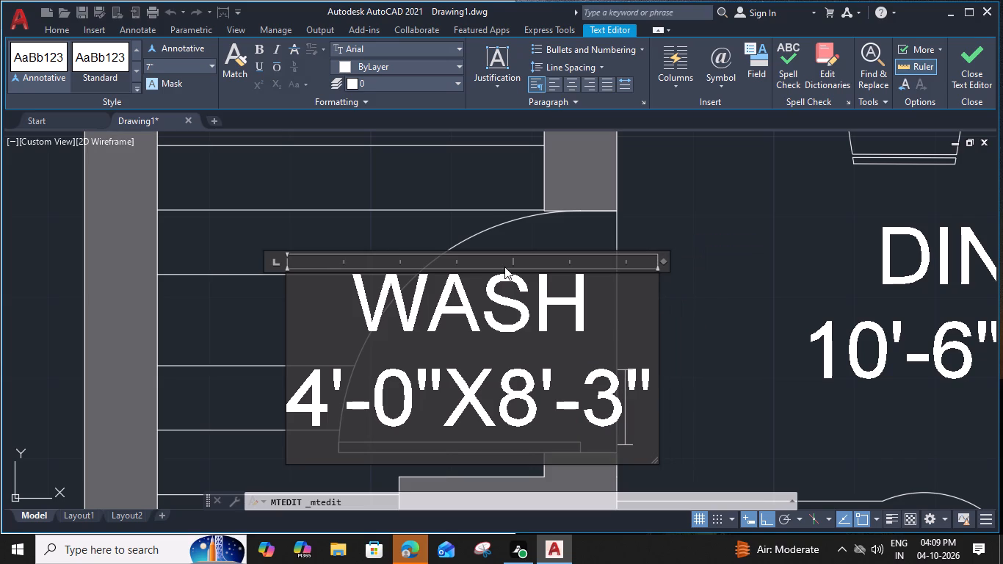
click(363, 308)
key(BackSpace)
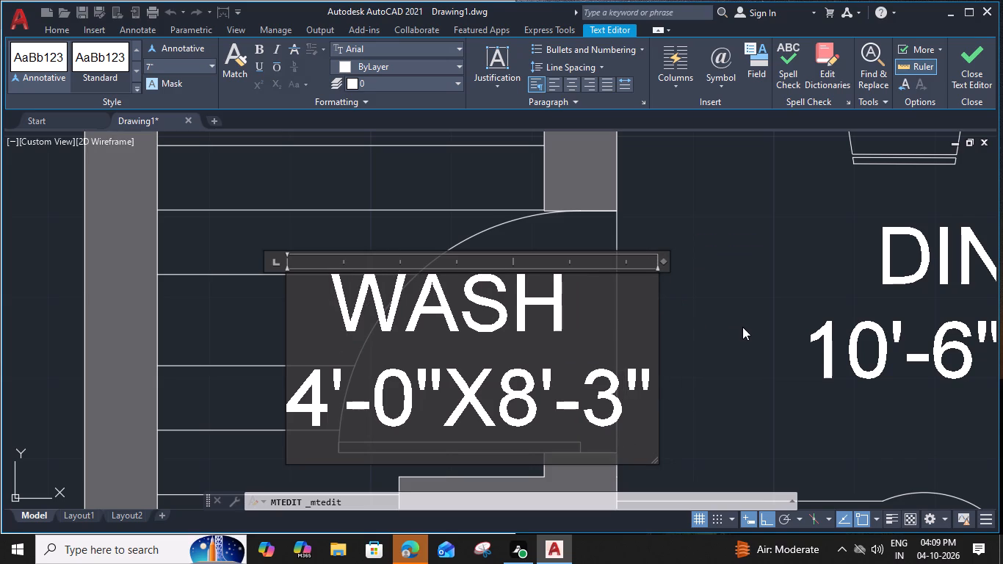
click(742, 327)
Rotate the WASH label 90° so it reads vertically along the narrow wash area.
scroll(660, 318, down, 2)
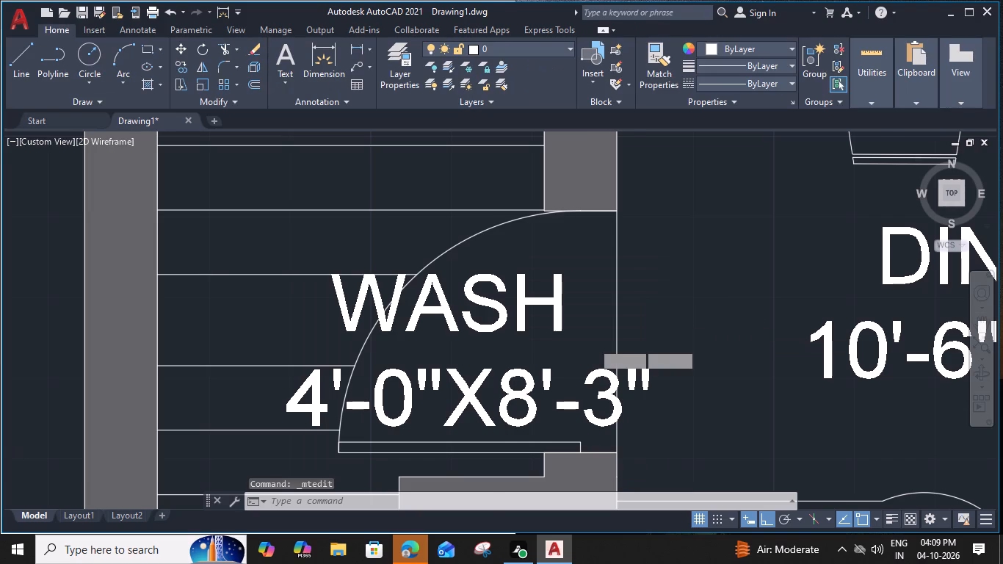
click(551, 324)
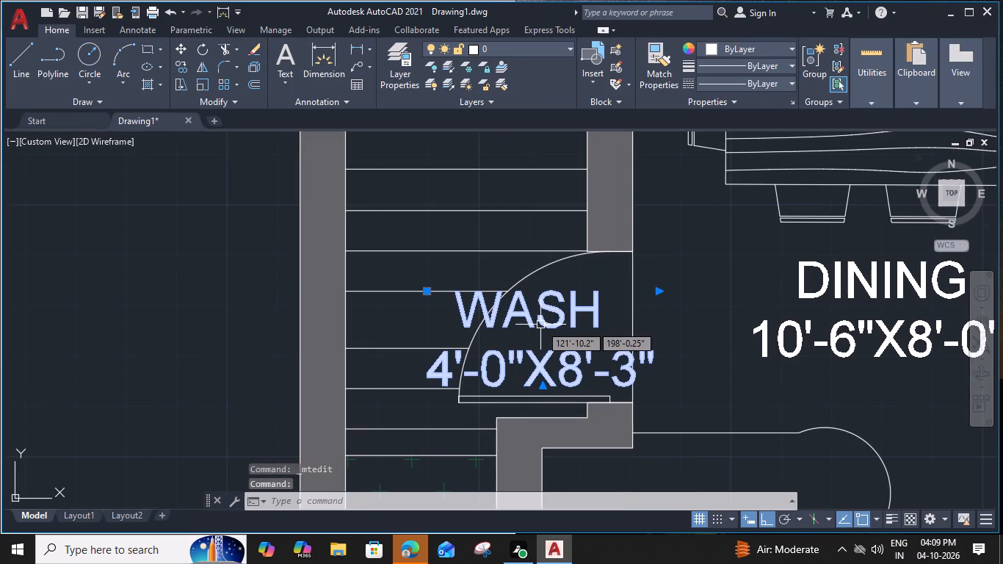
text(RO)
key(space)
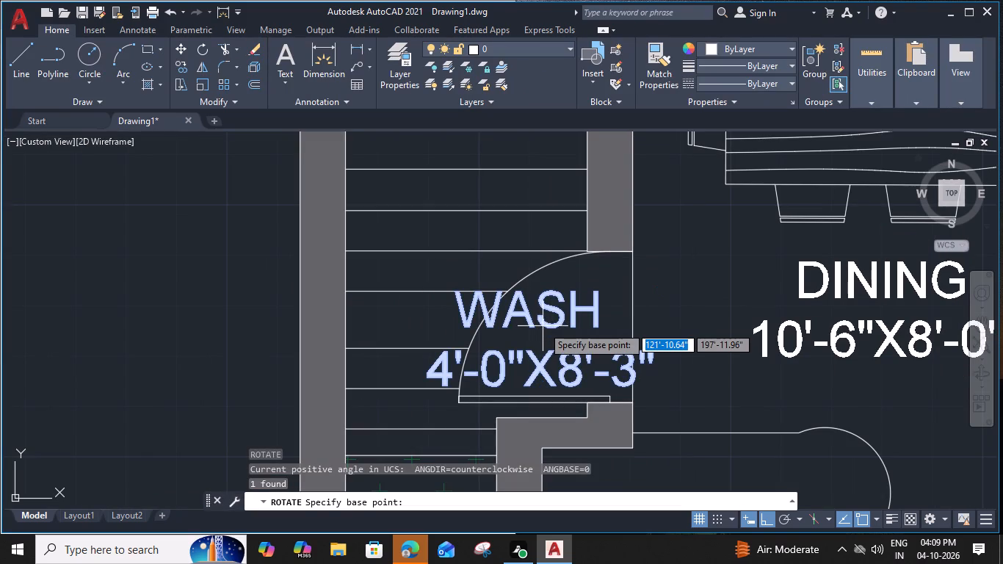
click(443, 291)
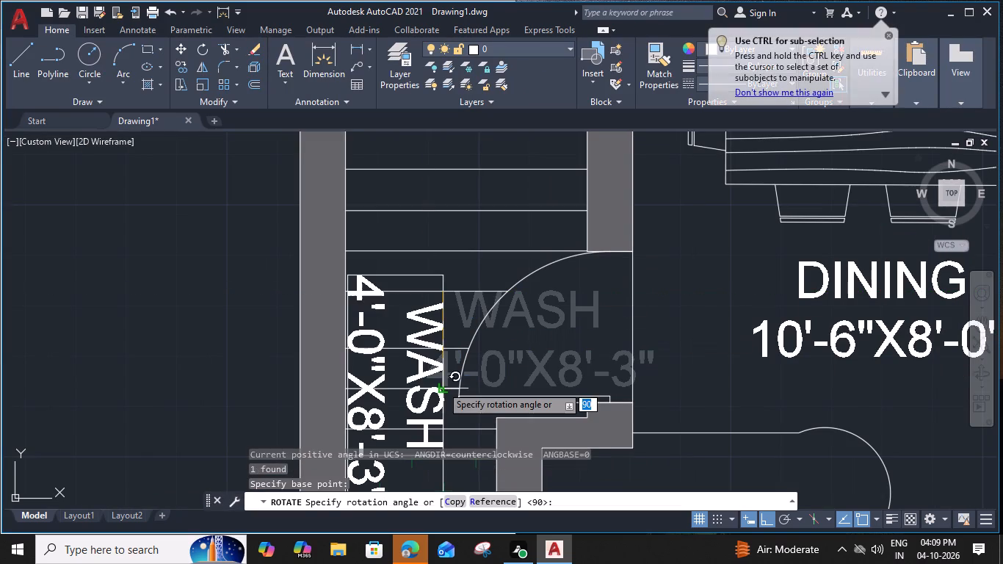
scroll(444, 242, up, 4)
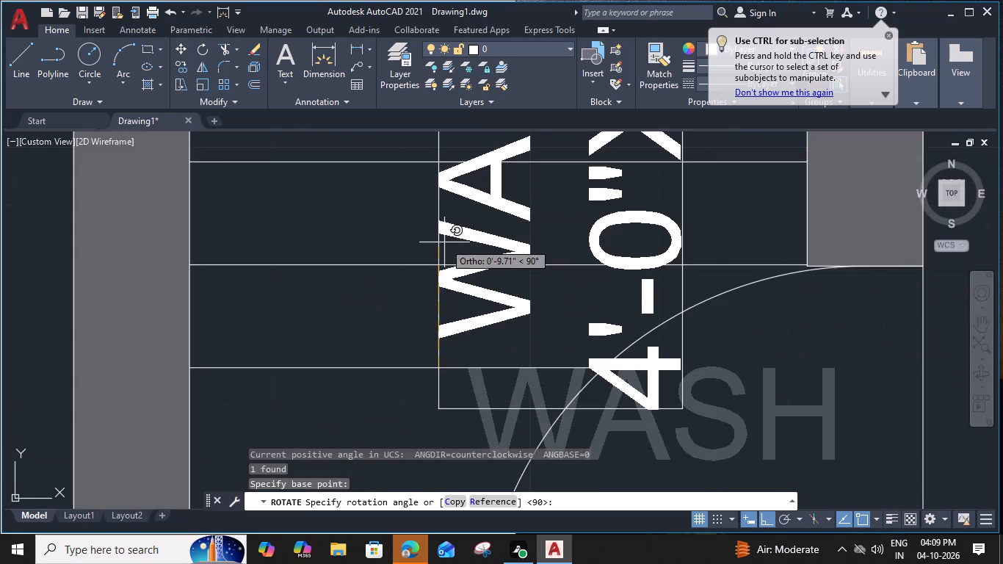
click(432, 277)
Move the vertical WASH label about 7.5 inches west, then north, to centre it in the wash area clear of the door swing.
scroll(432, 277, down, 3)
click(440, 287)
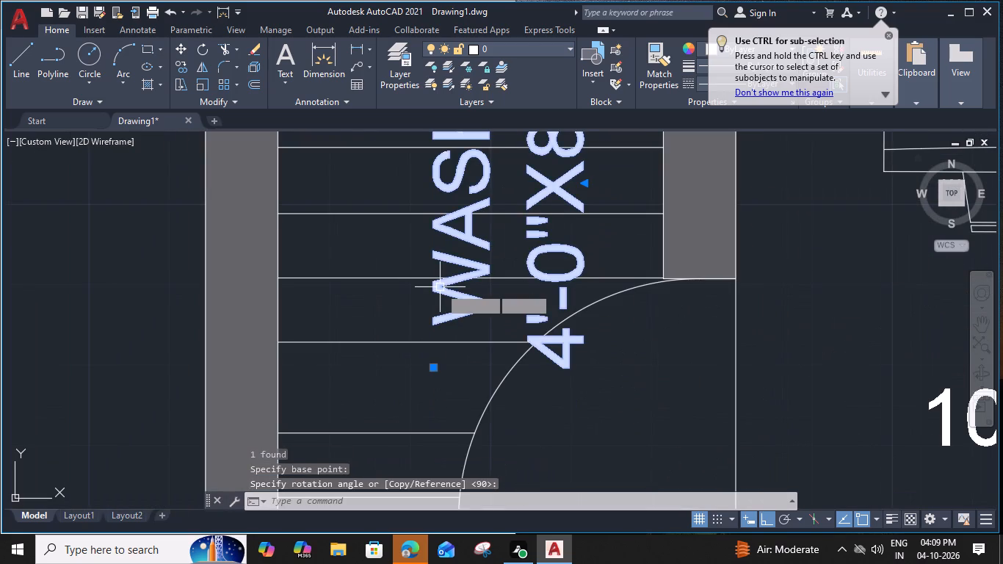
text(M)
key(space)
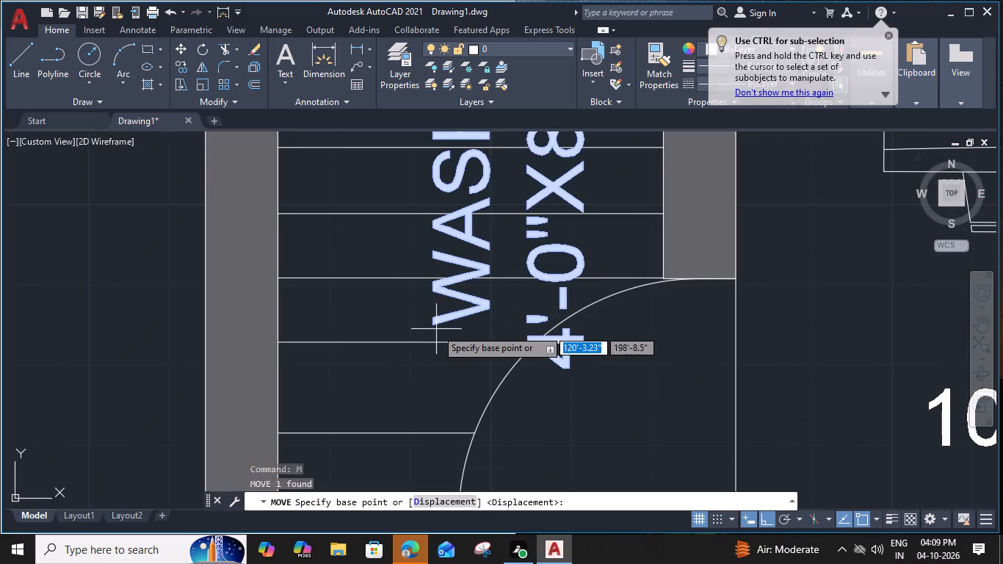
click(435, 366)
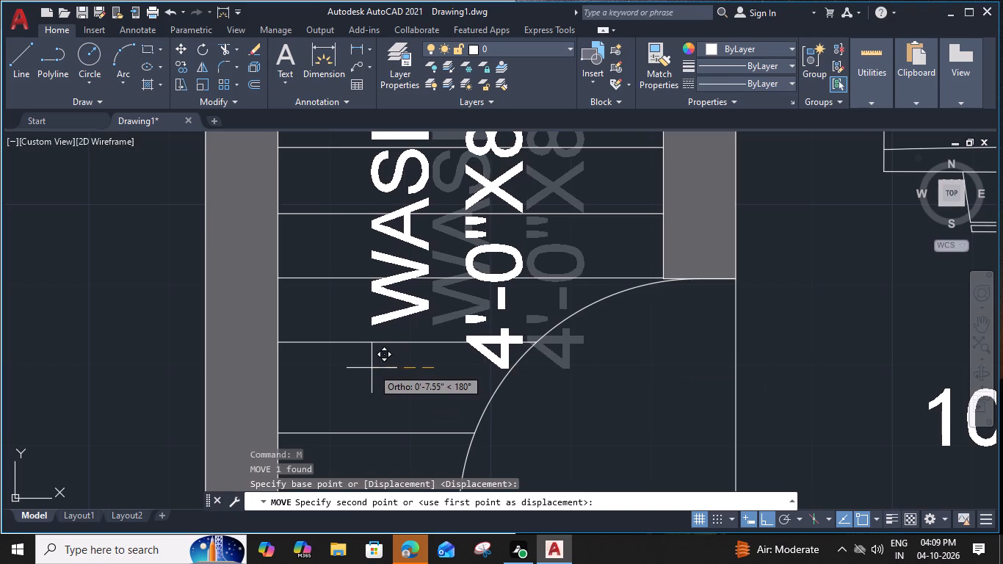
click(371, 368)
scroll(421, 315, down, 2)
middle_drag(431, 305, 435, 370)
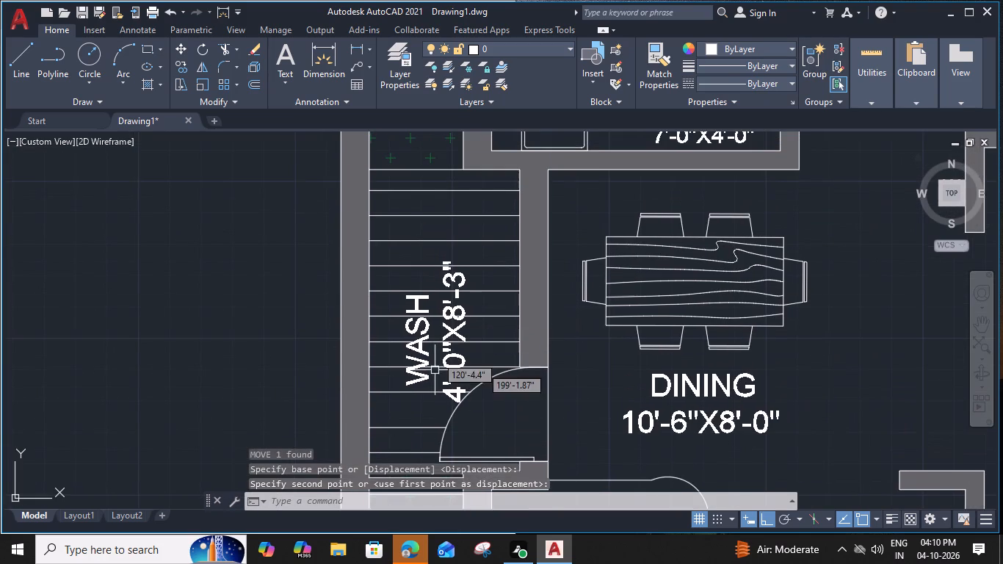
click(452, 292)
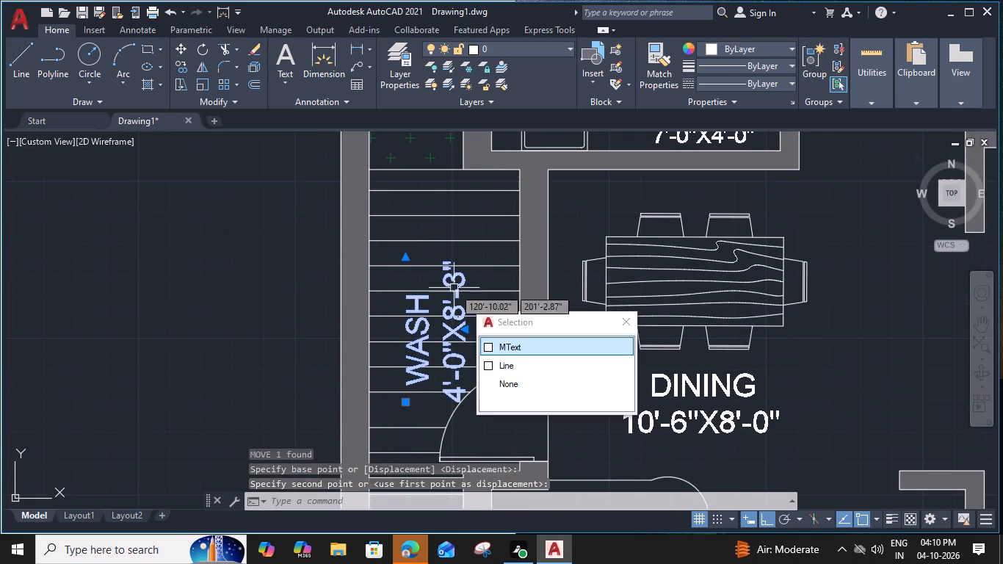
click(541, 344)
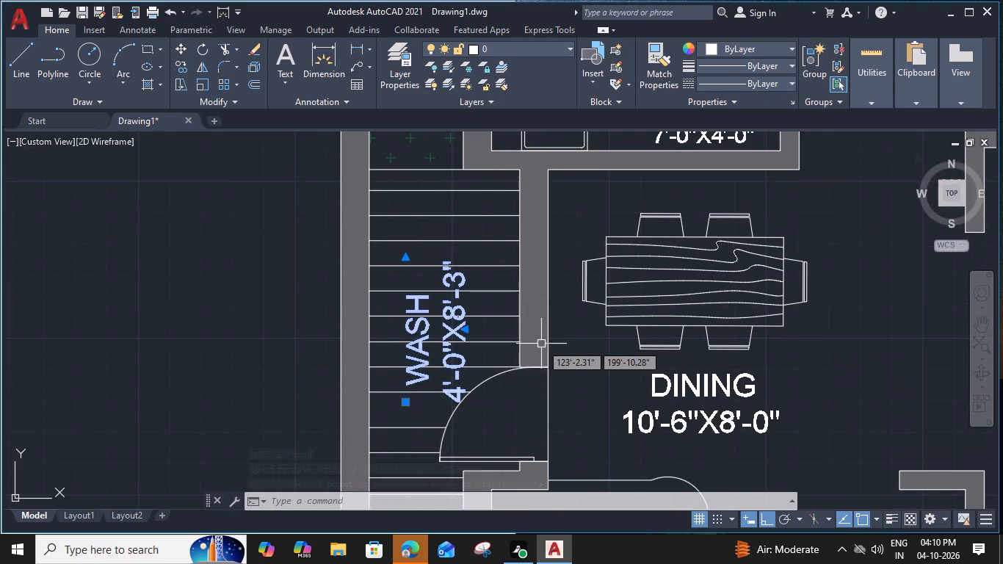
key(m)
key(space)
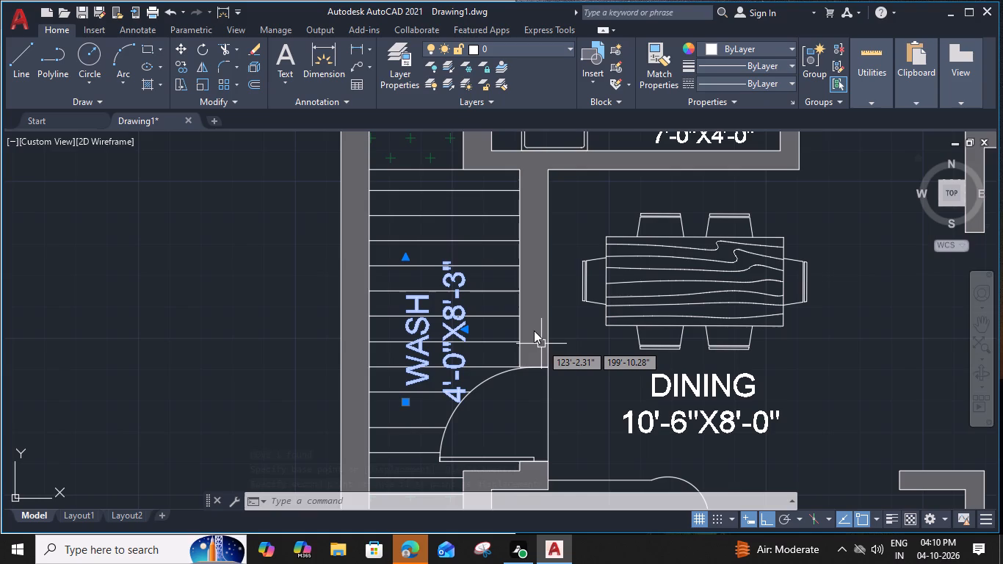
click(459, 275)
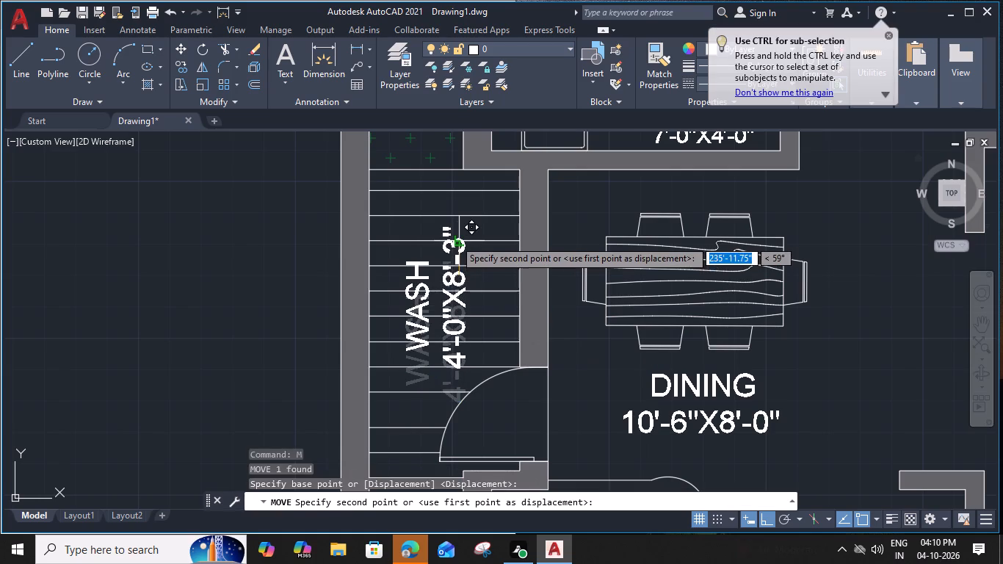
click(455, 239)
Trim the horizontal floor lines that run through the WASH label and its size text.
text(TR)
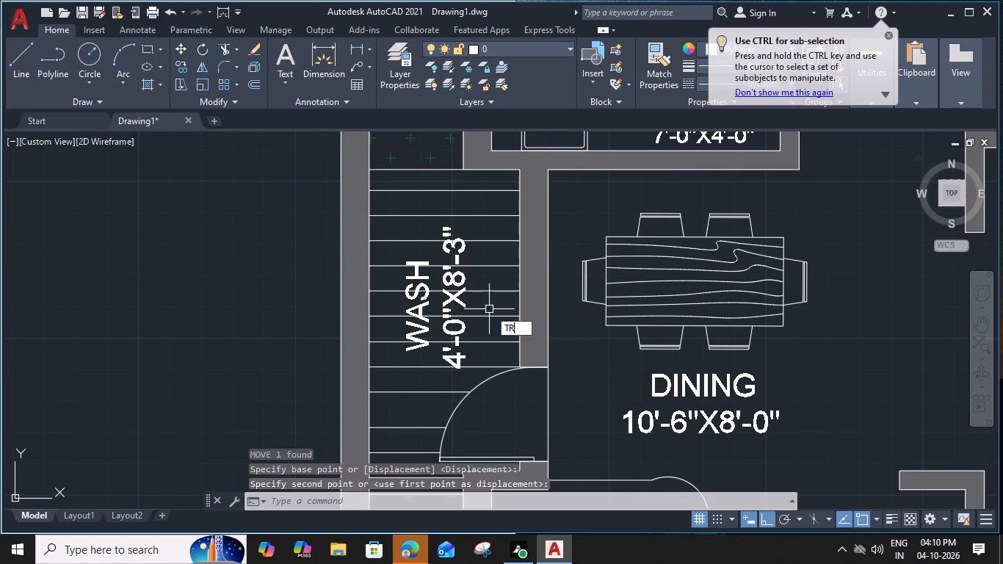
key(space)
click(462, 314)
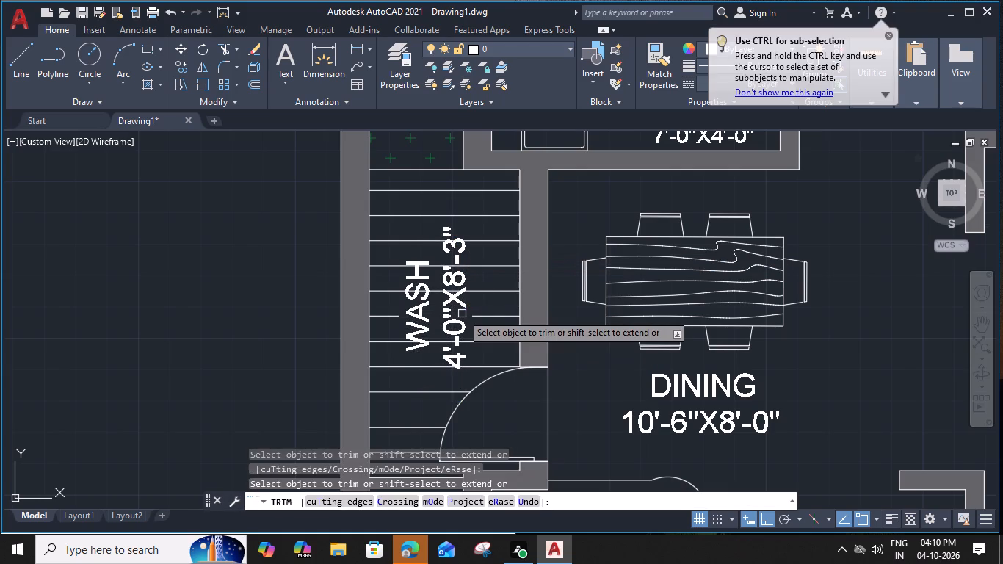
click(438, 262)
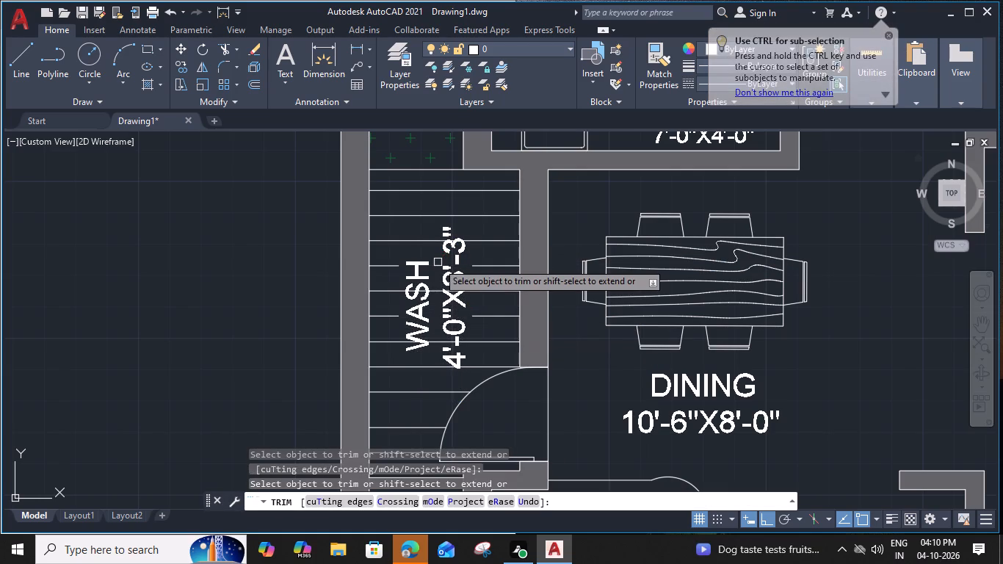
click(434, 292)
click(434, 344)
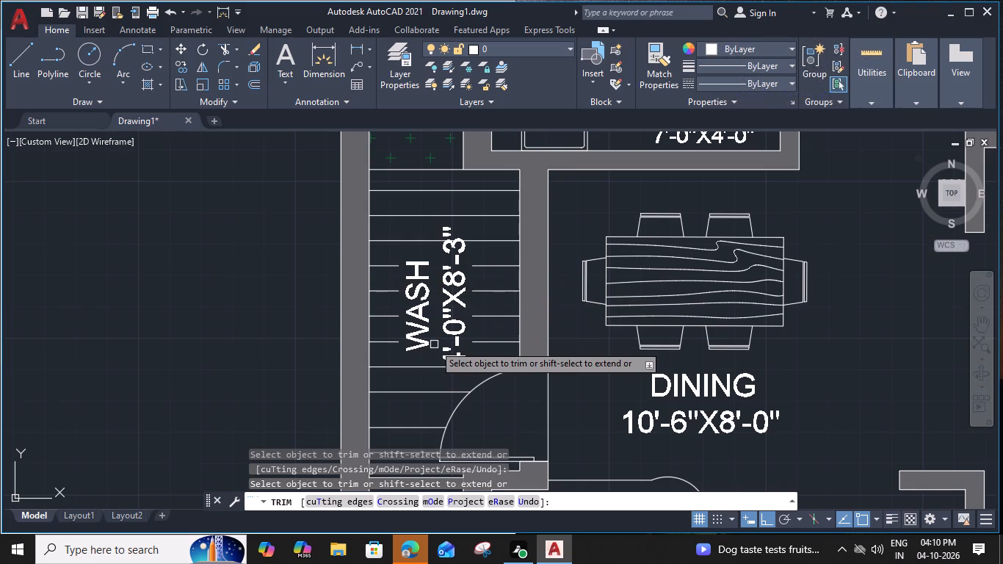
click(432, 365)
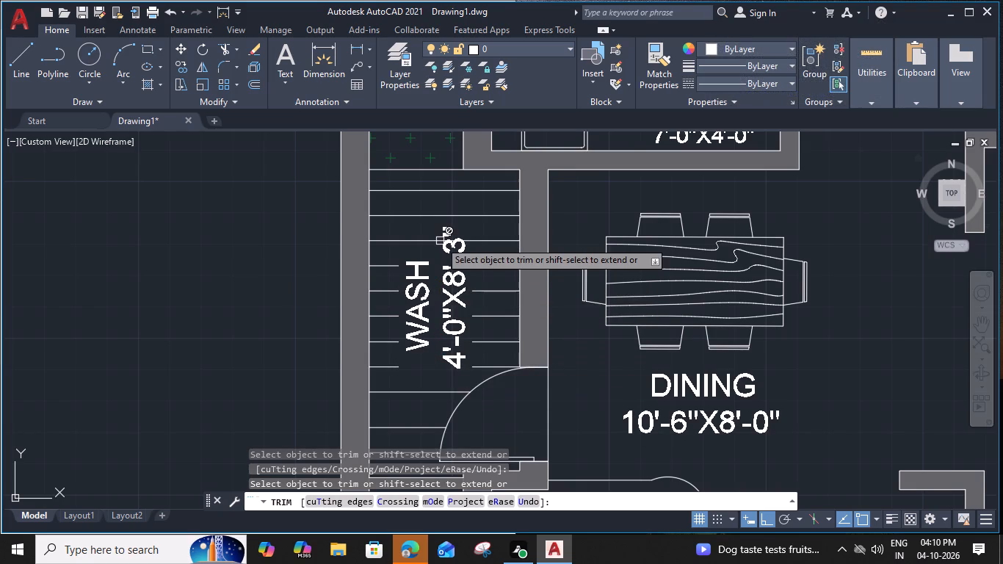
click(435, 236)
click(432, 251)
key(Escape)
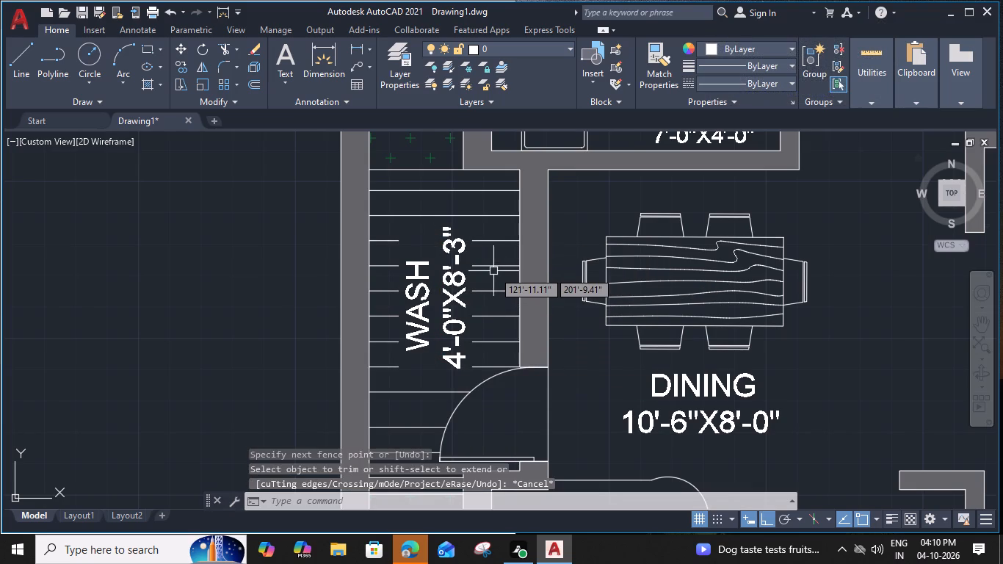
Move the TOILET 7'-0"X4'-0" label slightly west, clear of the door swing in the toilet above the dining room.
scroll(560, 349, down, 2)
middle_drag(563, 340, 531, 297)
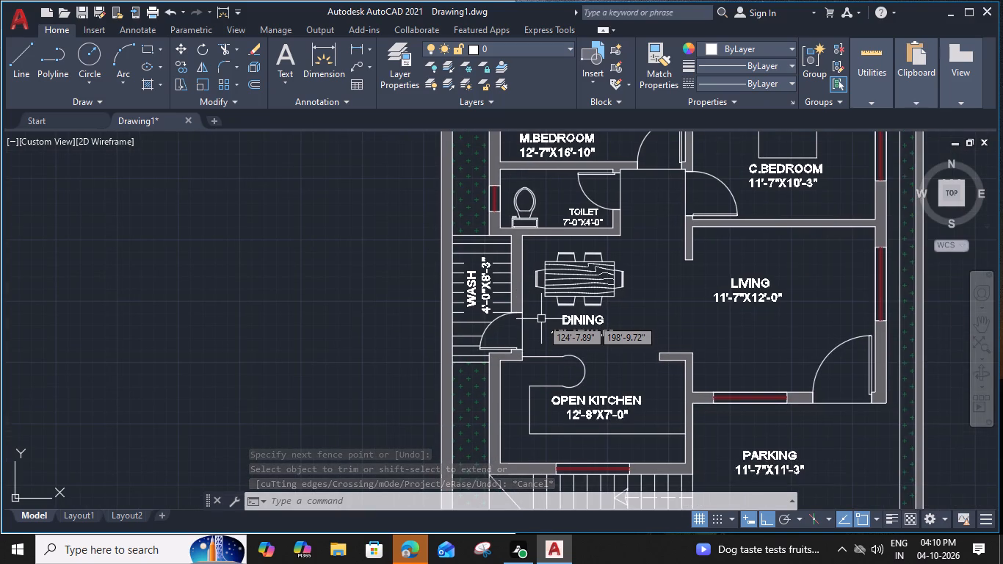
scroll(580, 206, up, 1)
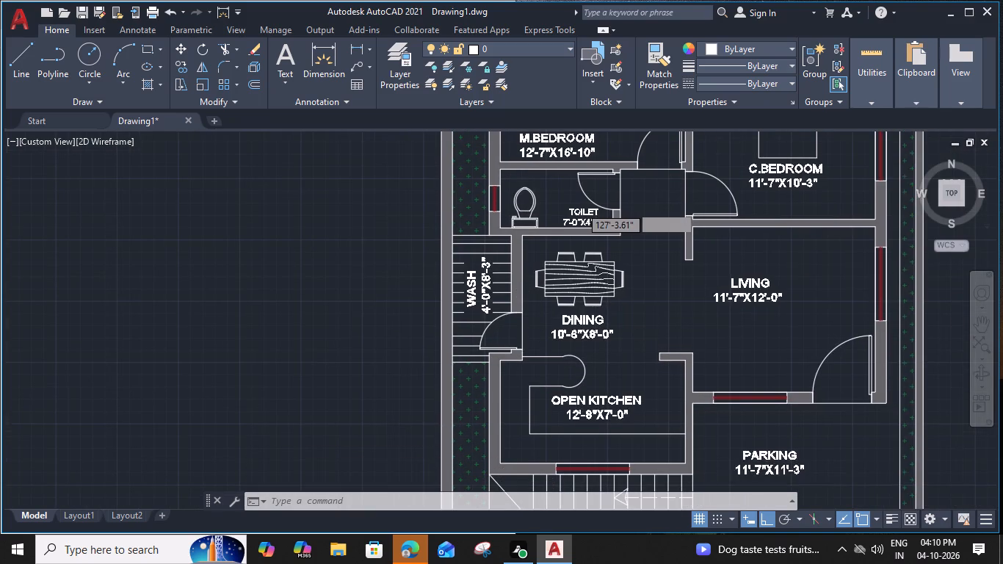
click(577, 218)
text(M)
key(space)
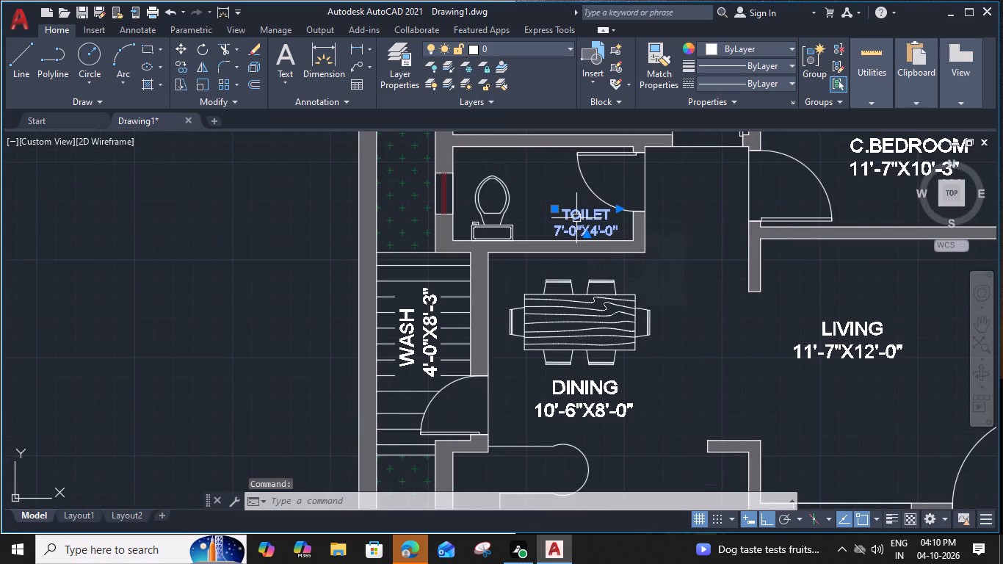
click(560, 211)
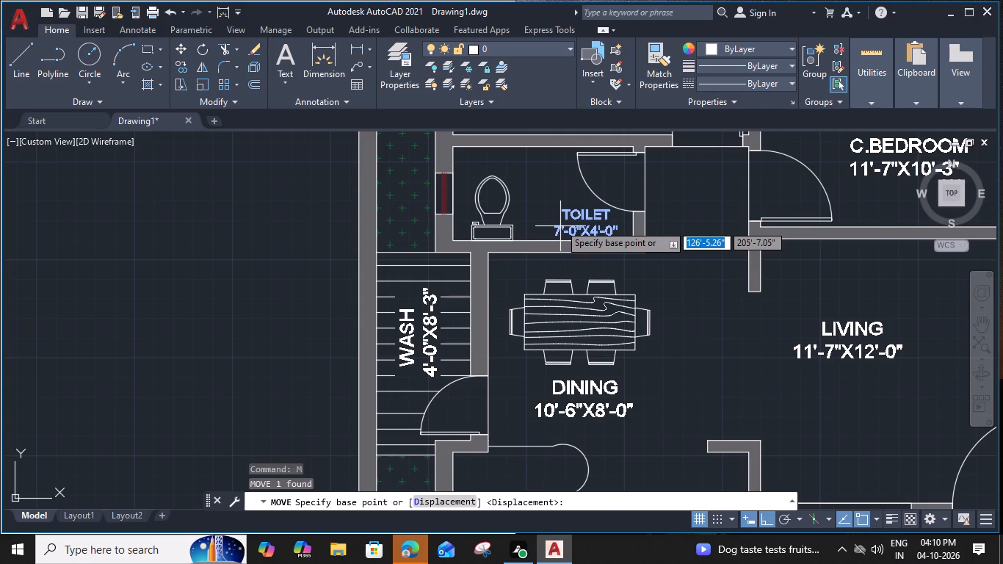
click(533, 212)
Insert the Vehicles - Imperial block from the architectural tool palette over the plan's west side, and close the palette.
scroll(582, 292, down, 1)
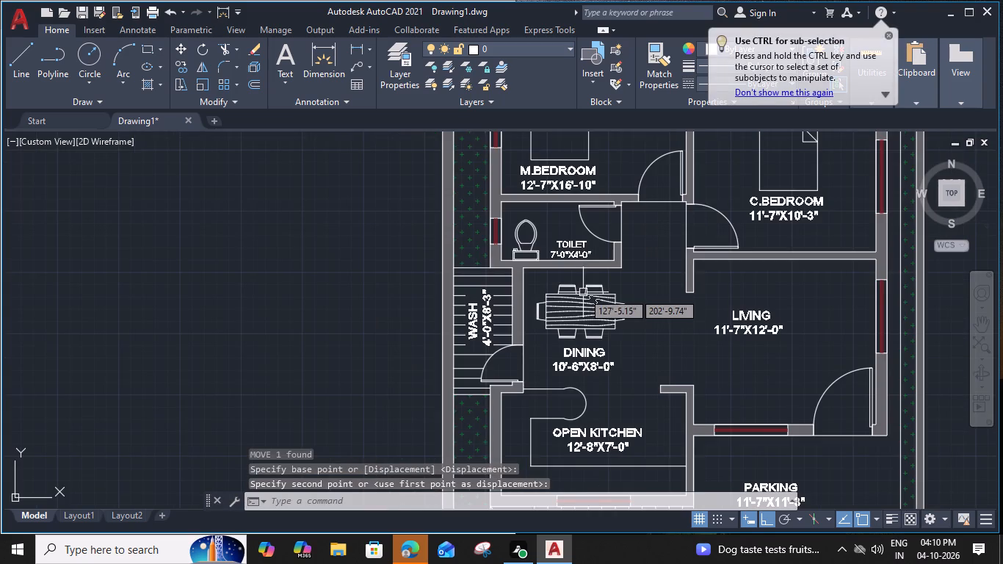
scroll(620, 313, down, 1)
middle_drag(669, 353, 582, 280)
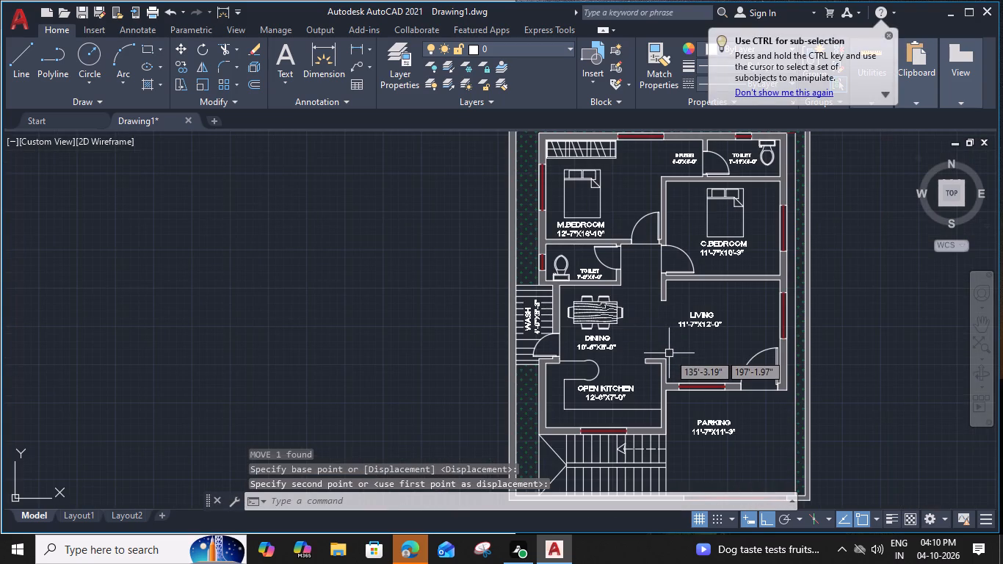
scroll(659, 282, down, 1)
middle_drag(659, 282, 636, 328)
key(ctrl+3)
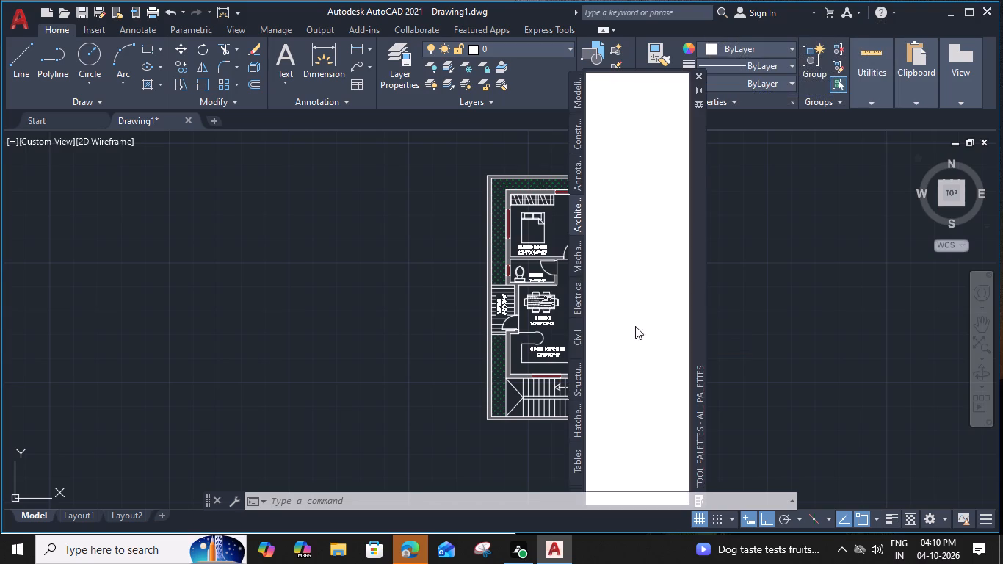
click(634, 325)
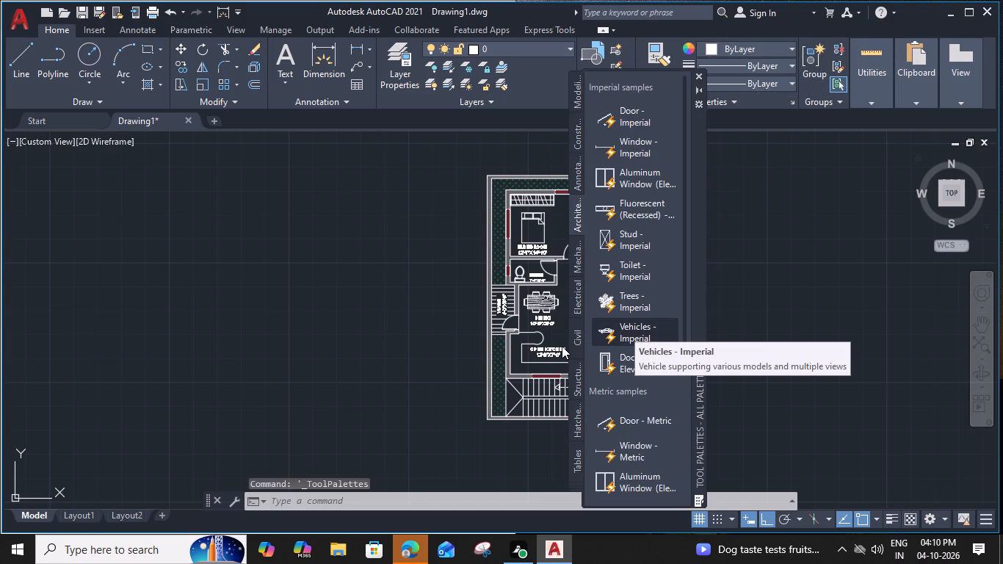
click(446, 341)
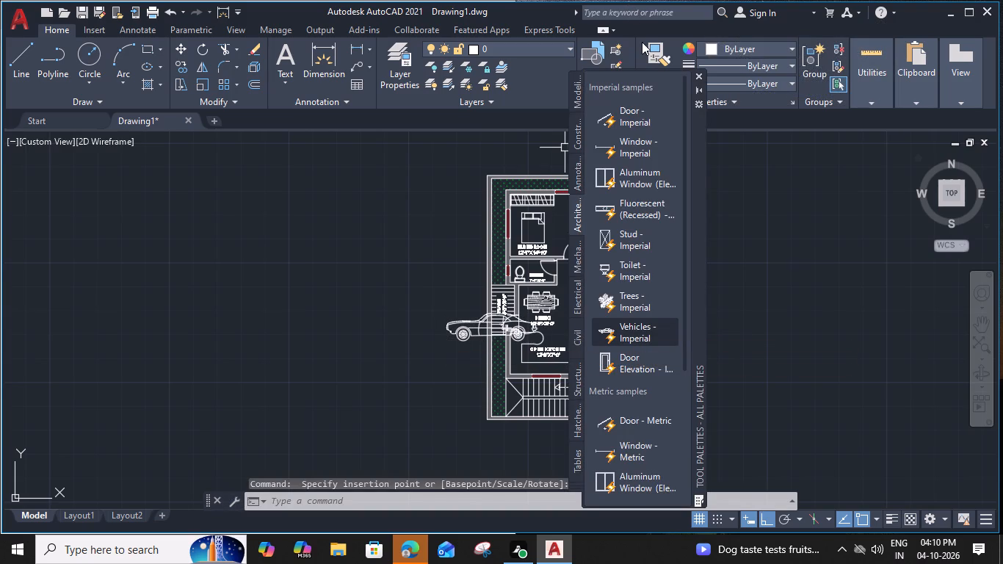
click(701, 77)
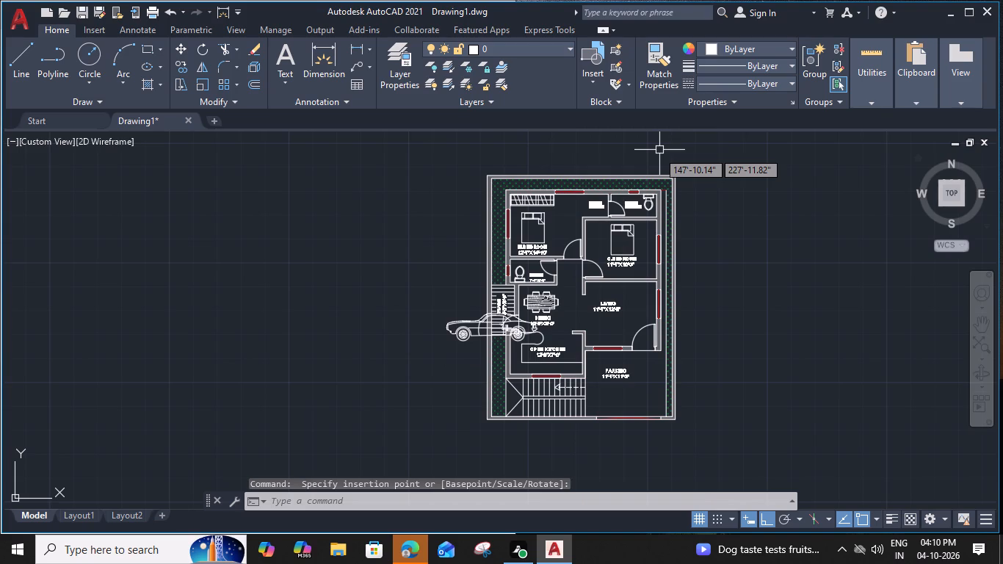
Switch the inserted car block from its side view to the top view.
click(475, 320)
click(443, 346)
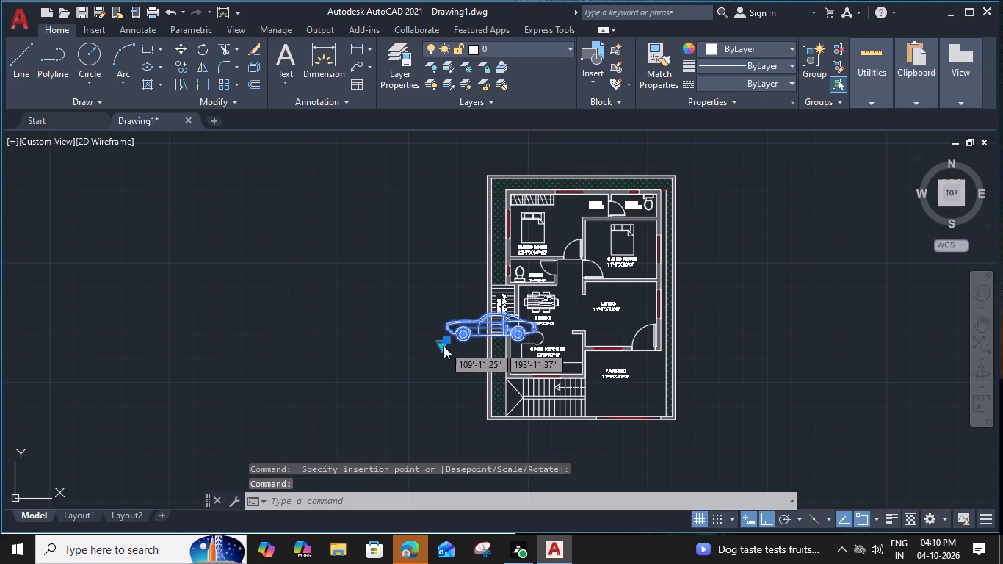
click(507, 175)
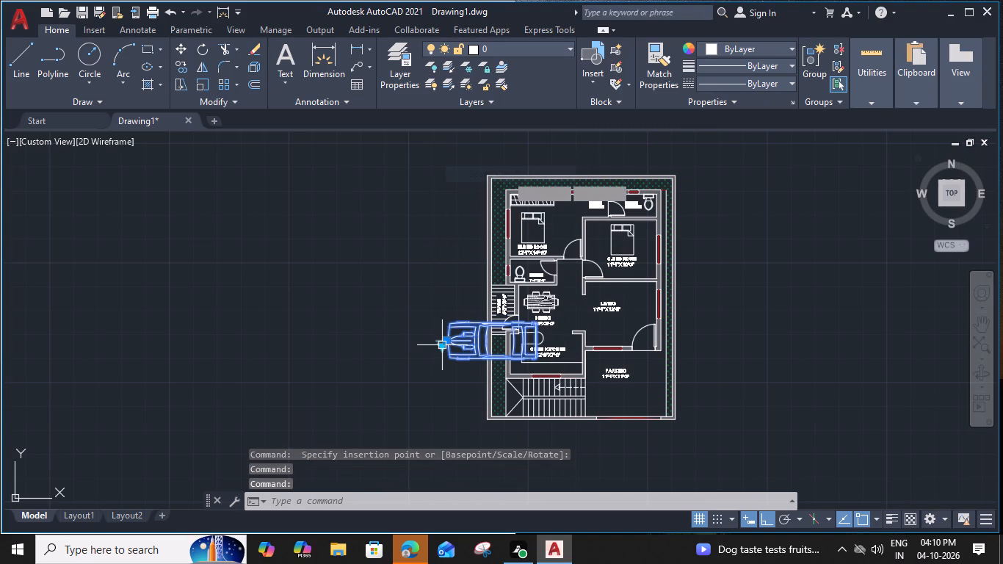
Rotate the top-view car block to 270° about its northwest corner so its nose points north.
key(r)
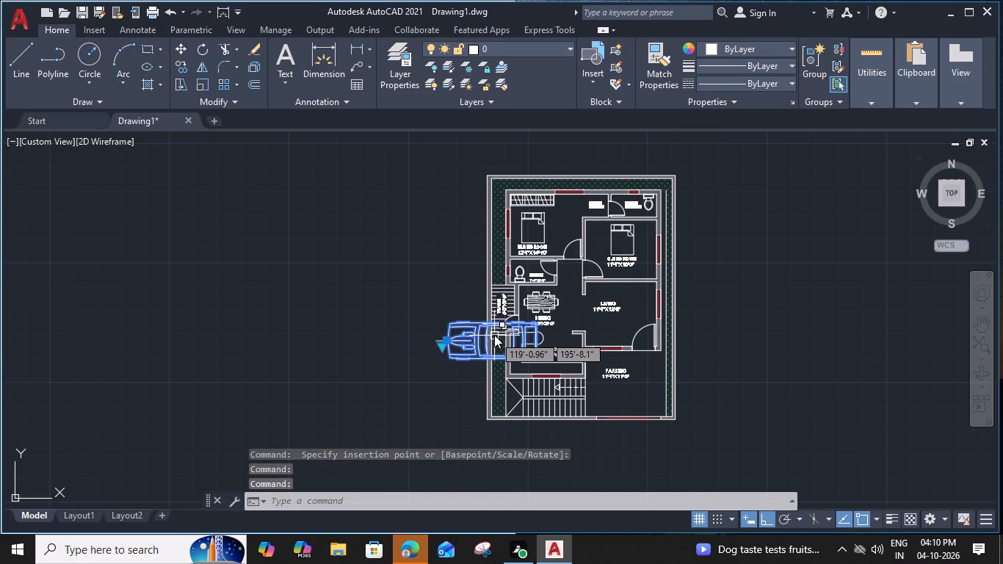
text(O)
key(space)
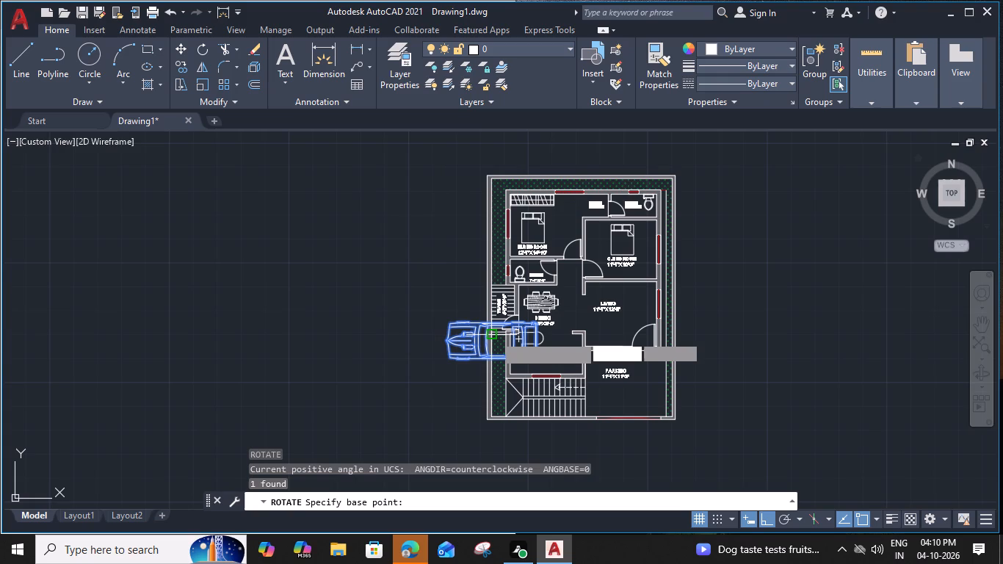
click(449, 325)
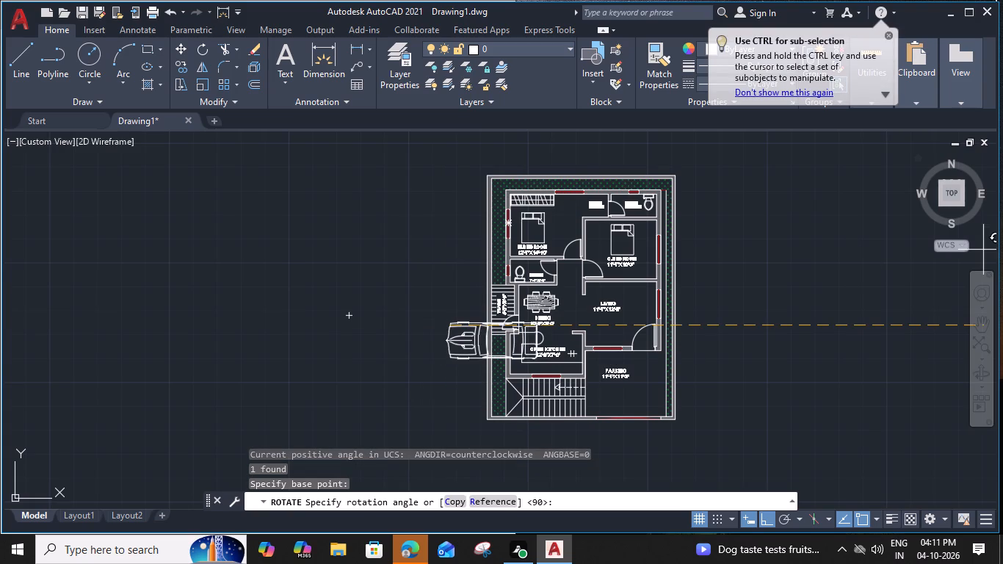
scroll(438, 415, up, 4)
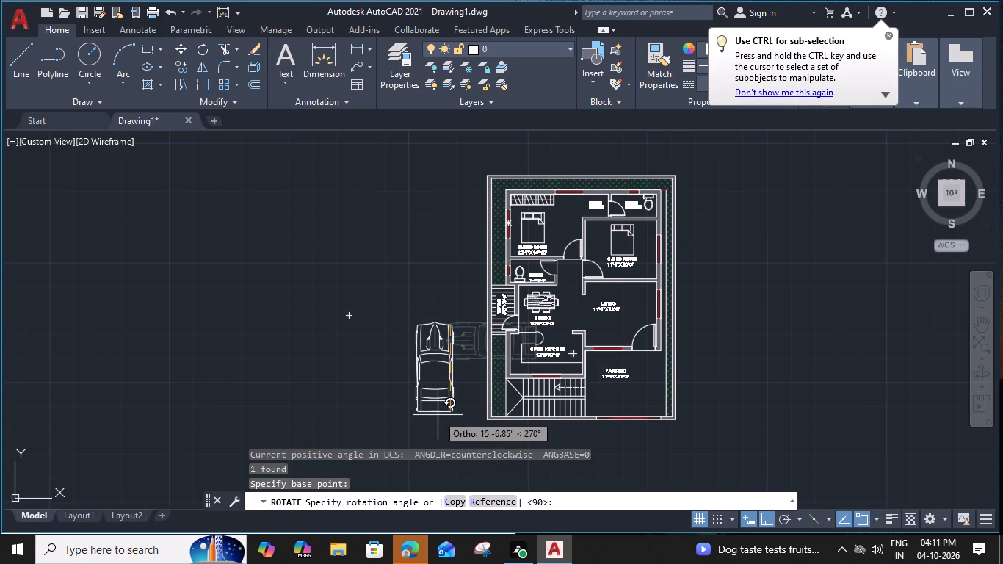
click(503, 408)
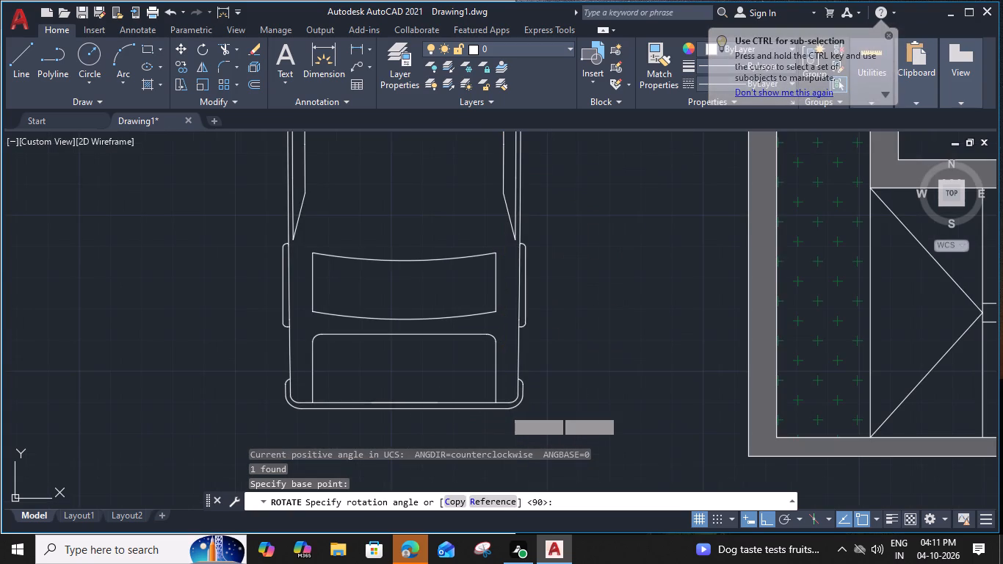
Move the car by its rear midpoint into the parking area, with its rear against the south wall.
click(496, 404)
text(M)
key(space)
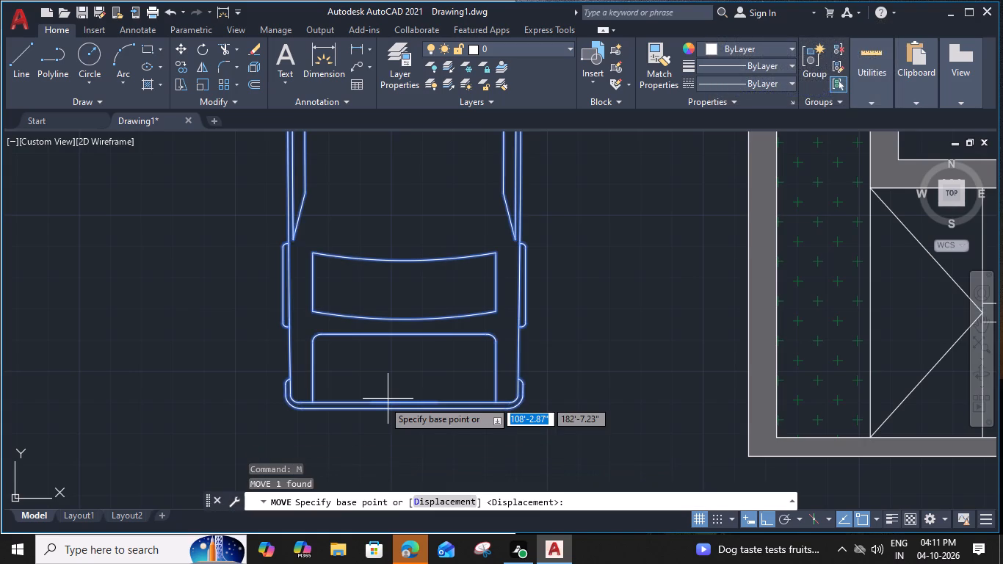
click(405, 408)
scroll(402, 406, down, 2)
middle_drag(522, 401, 328, 365)
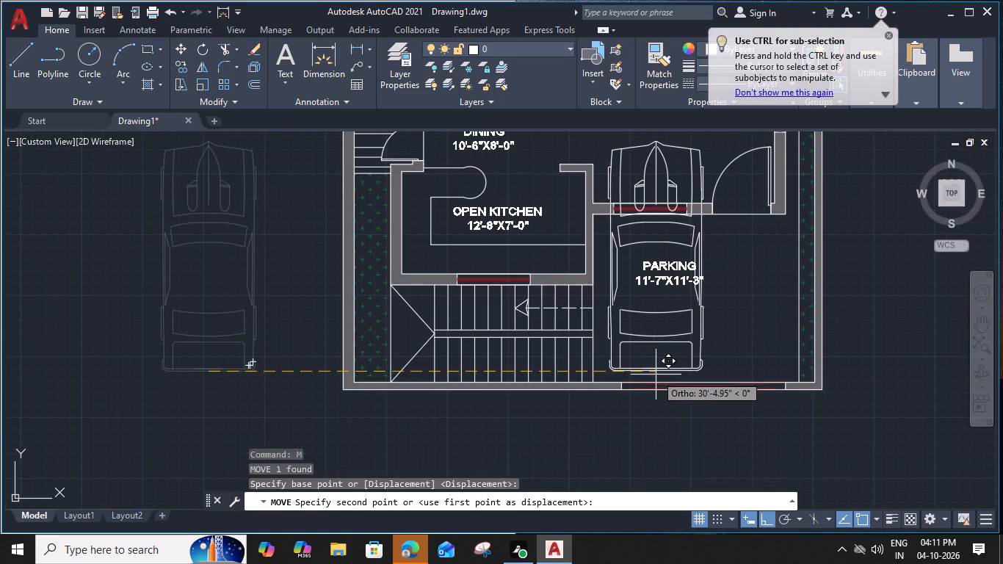
click(657, 375)
key(Escape)
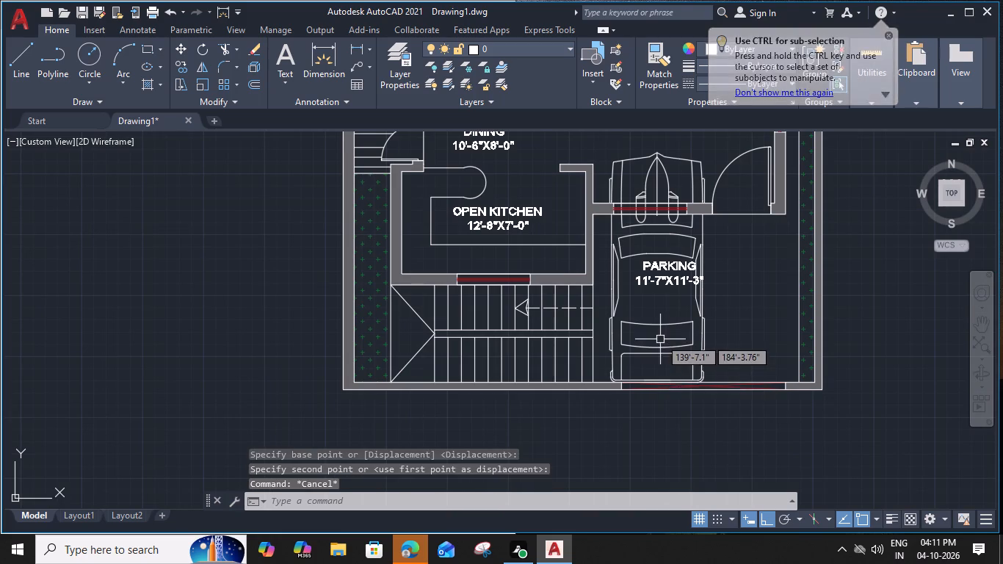
Scale the car down from its rear midpoint so it fits between the parking area's south and north walls.
double_click(658, 323)
key(Escape)
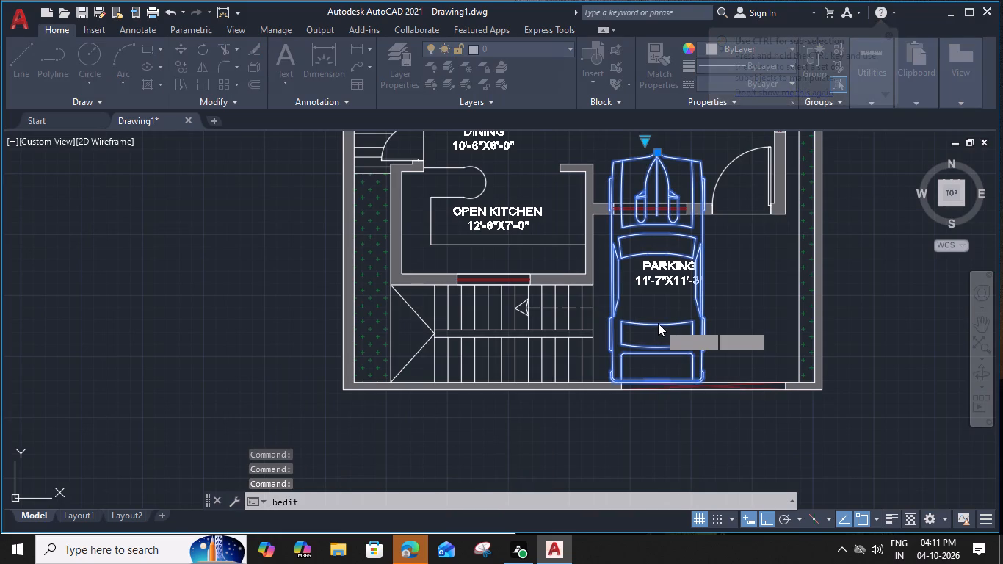
click(658, 323)
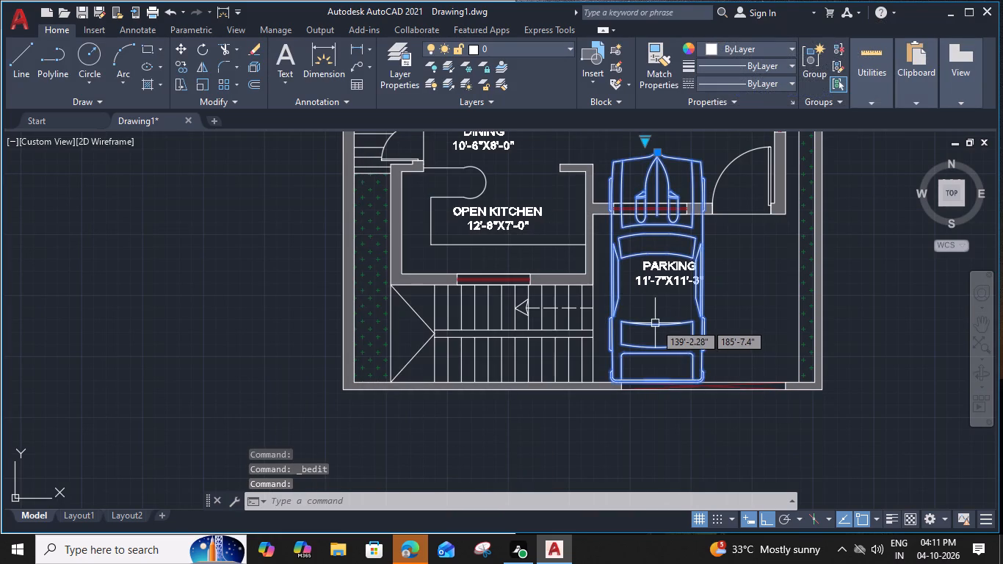
key(s)
text(C)
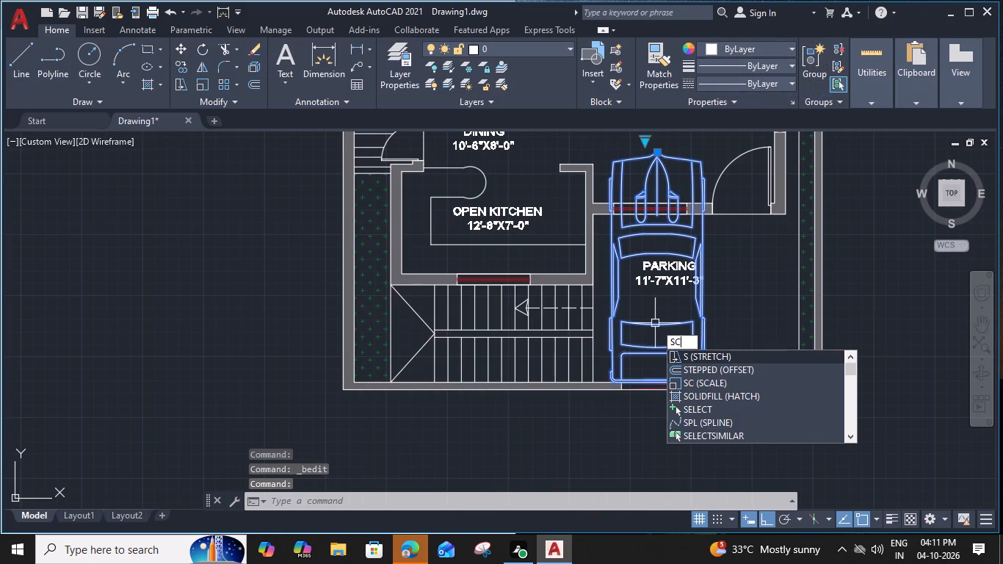
key(space)
scroll(647, 383, up, 2)
click(676, 377)
scroll(676, 267, down, 2)
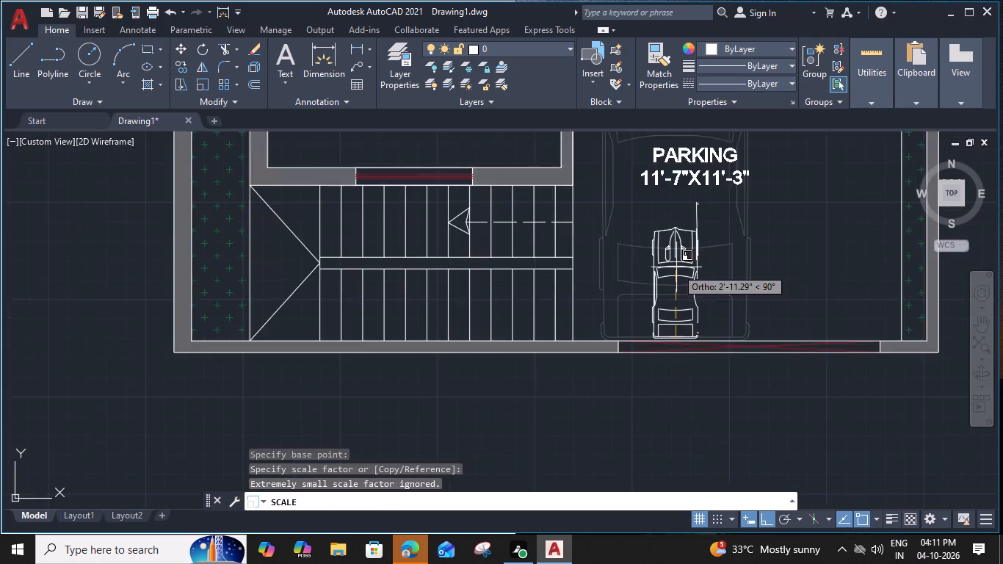
middle_drag(676, 256, 663, 294)
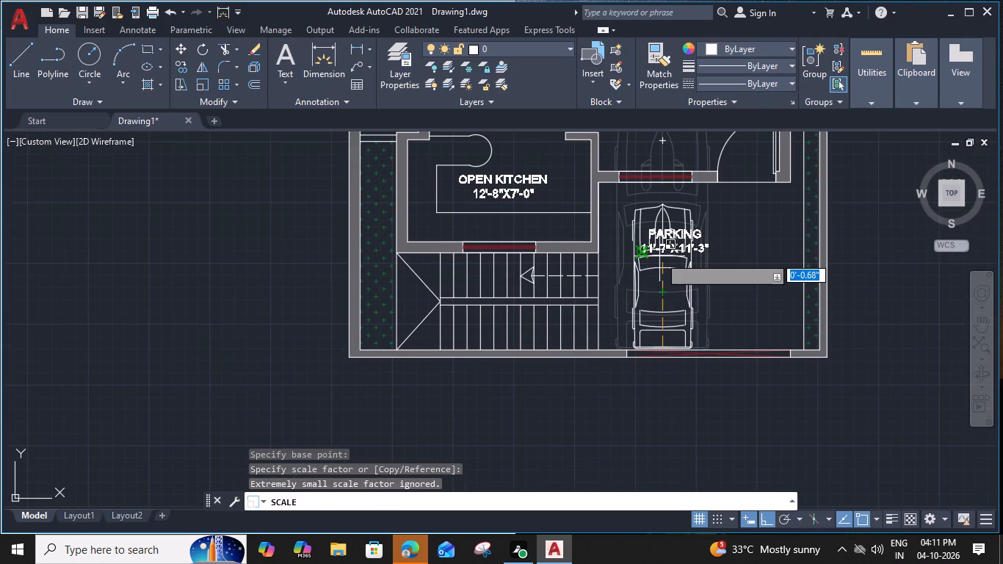
click(659, 256)
click(688, 270)
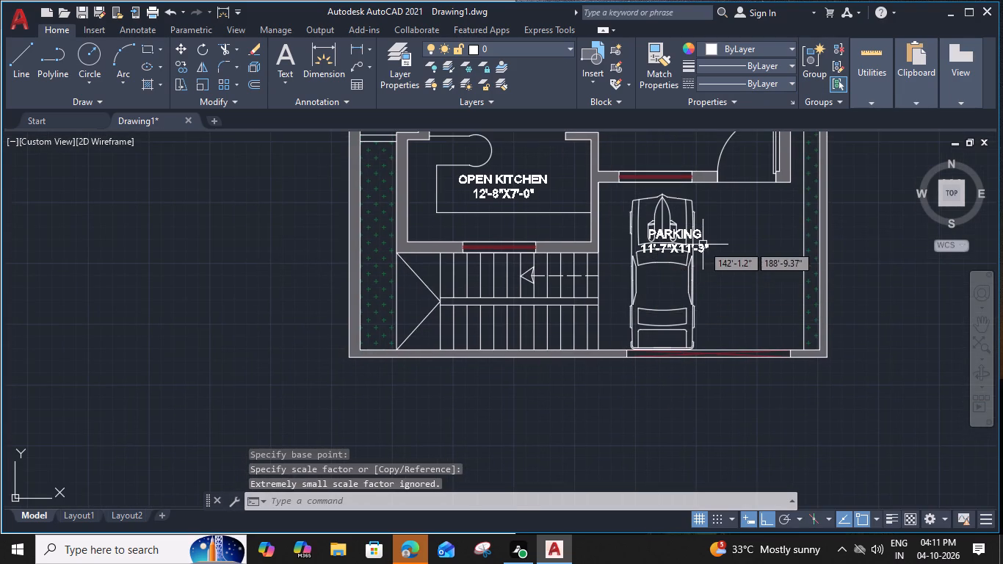
Move the car about 6'-0" east within the parking area, clear of the PARKING label.
click(673, 282)
middle_drag(698, 257, 638, 257)
click(629, 267)
text(M)
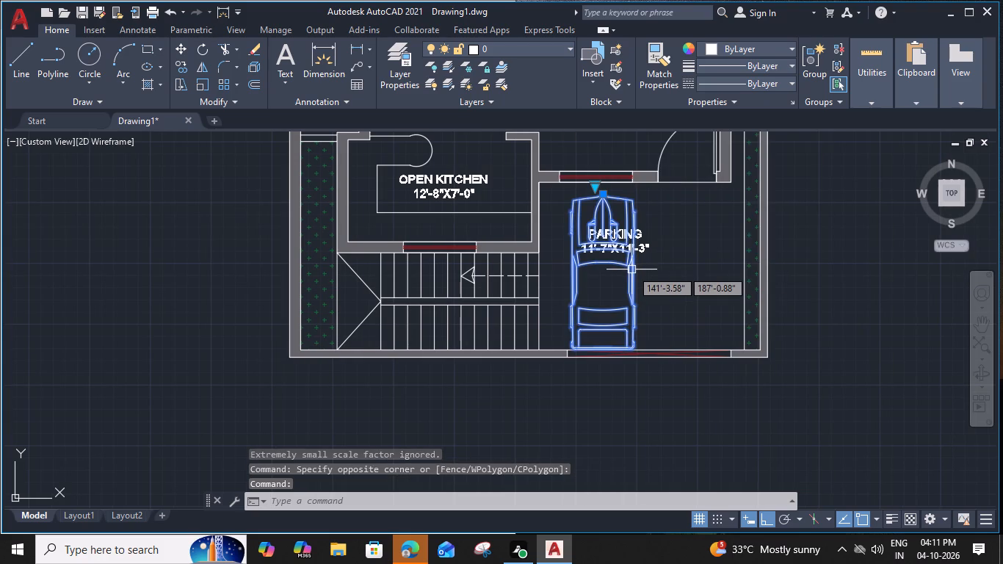
key(space)
click(635, 270)
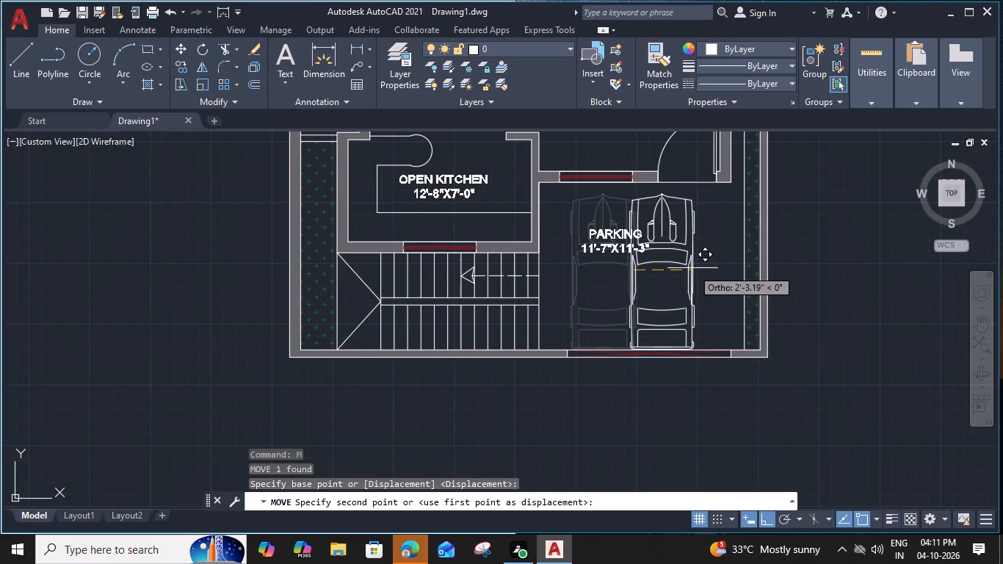
click(722, 272)
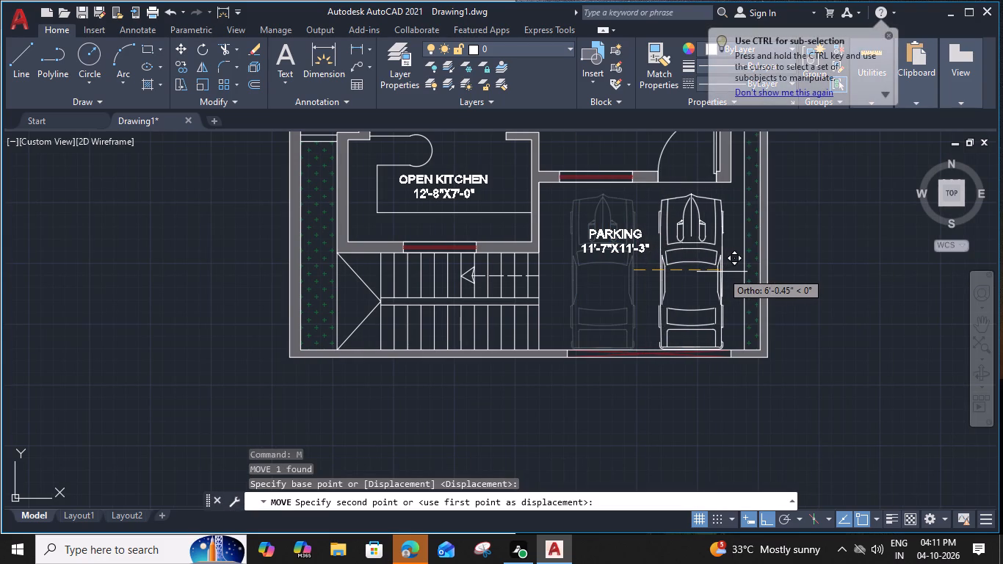
Move the car again to adjust its position in the eastern part of the parking area.
middle_drag(685, 228, 589, 276)
click(600, 280)
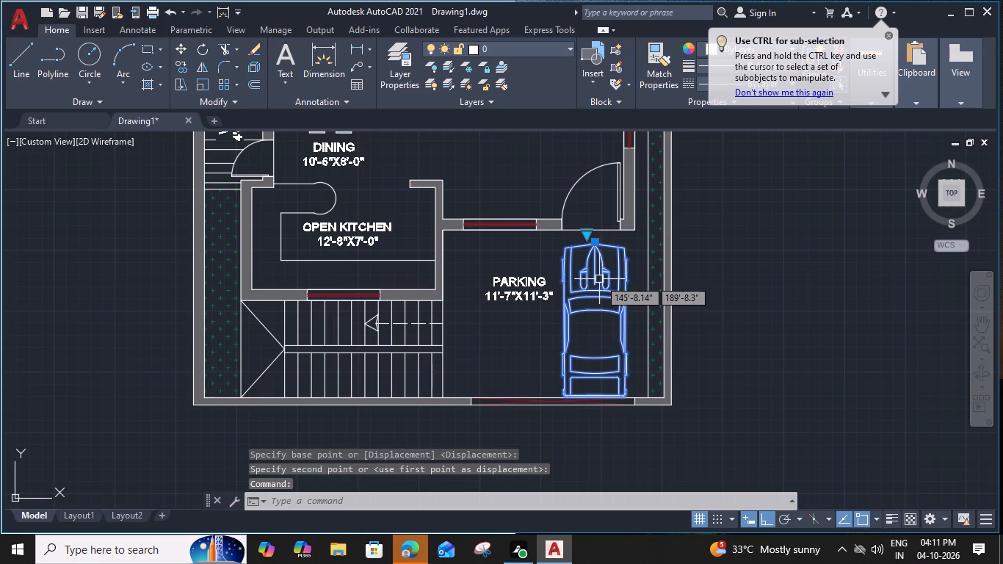
text(M)
key(space)
scroll(595, 236, up, 4)
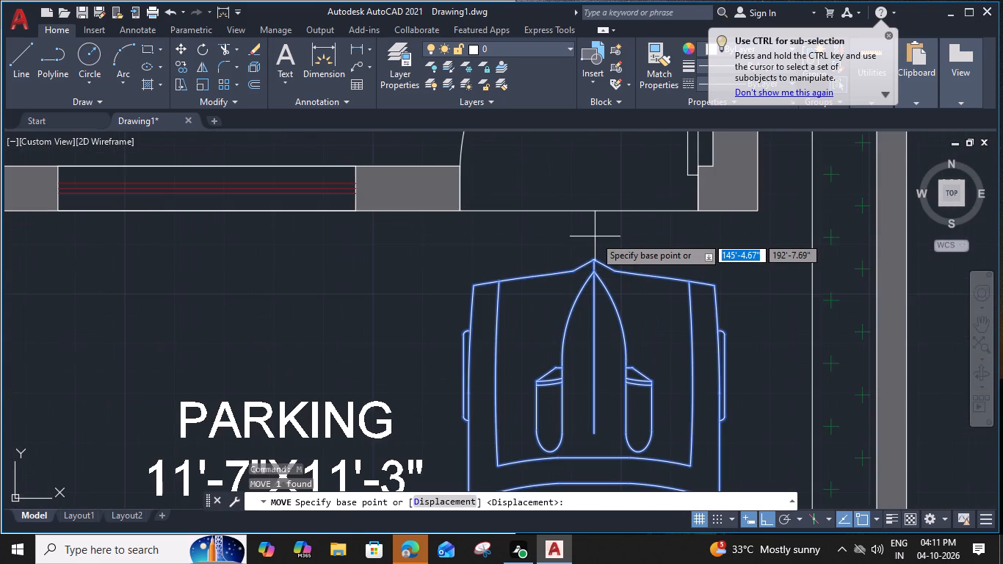
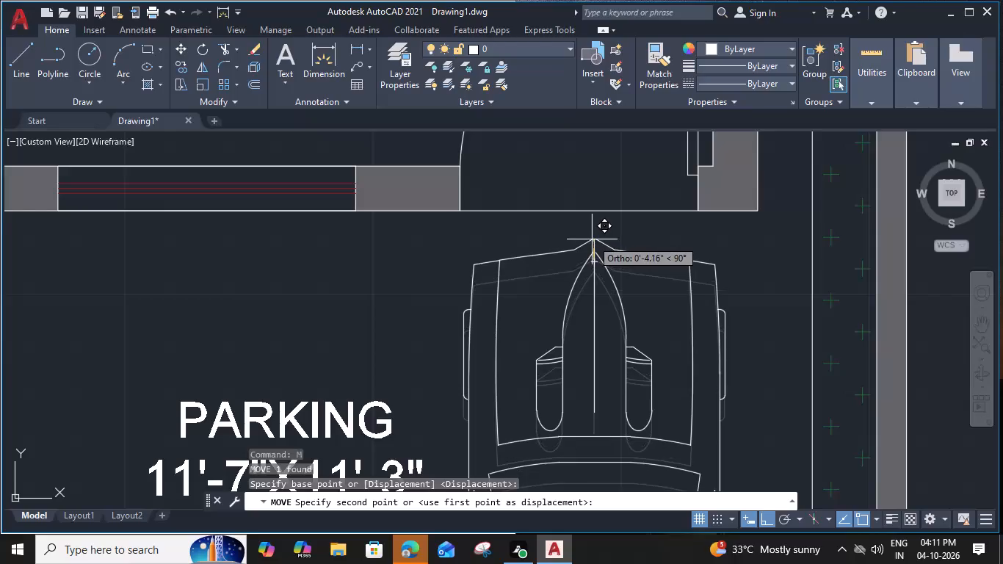
Scale the car down further from its rear midpoint so it sits smaller within the parking area.
scroll(592, 239, down, 2)
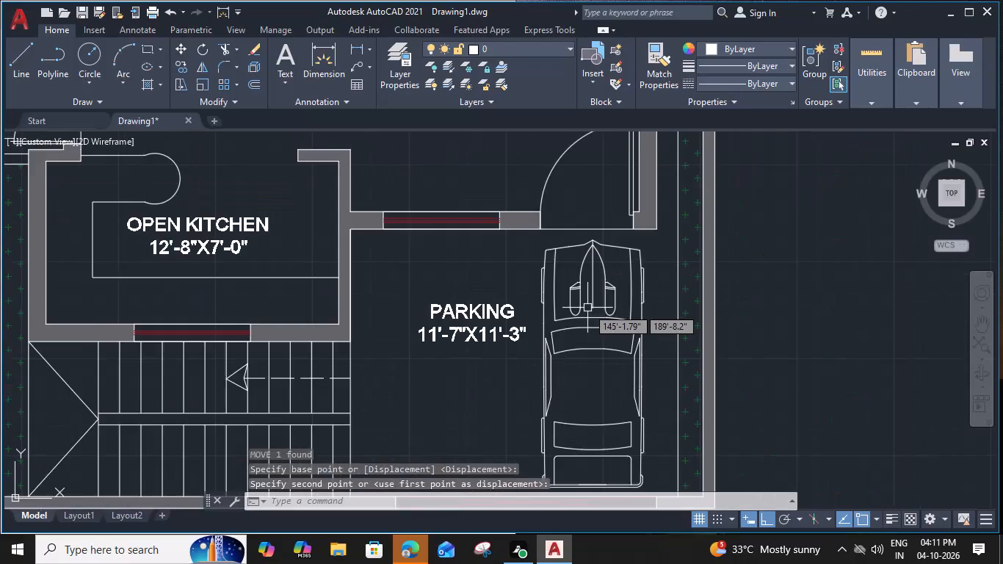
middle_drag(588, 308, 595, 228)
scroll(578, 292, down, 2)
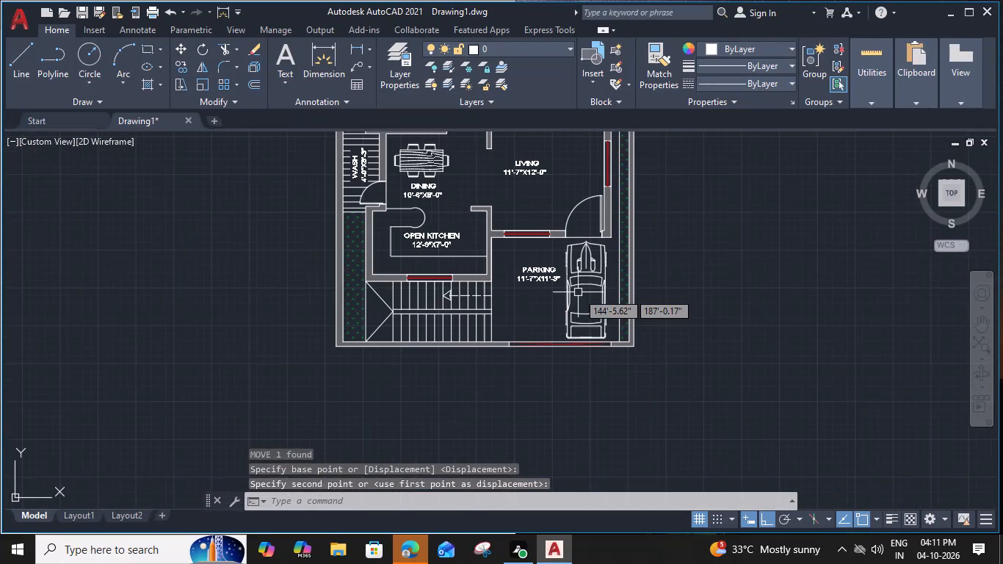
middle_drag(548, 311, 576, 346)
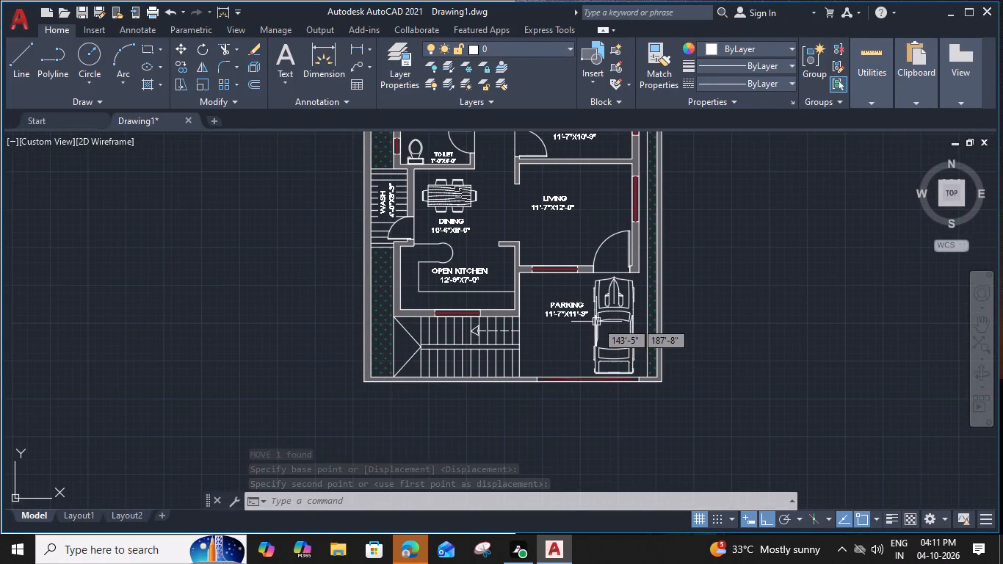
click(598, 322)
text(SC)
key(space)
scroll(618, 367, up, 3)
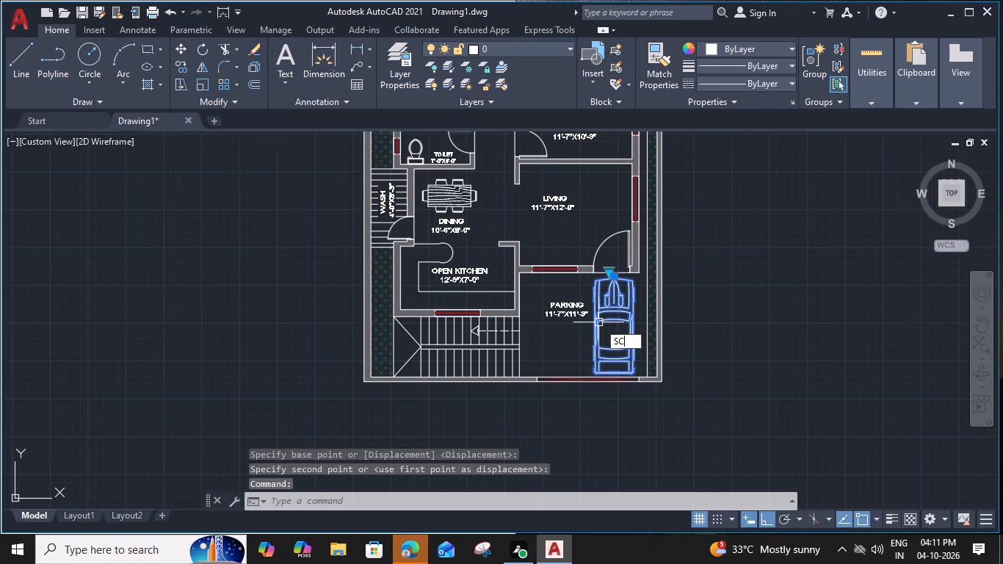
click(612, 397)
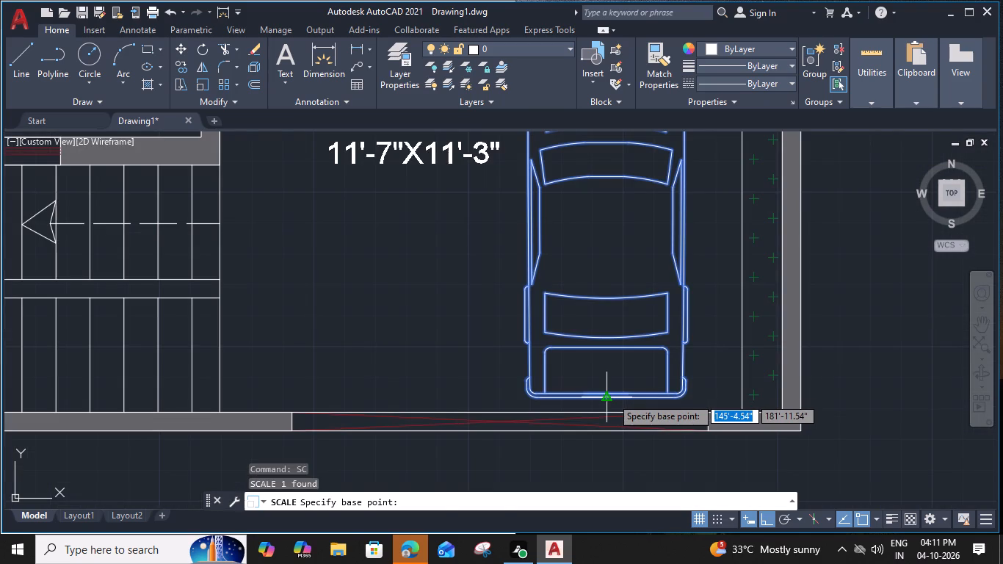
middle_drag(609, 286, 607, 340)
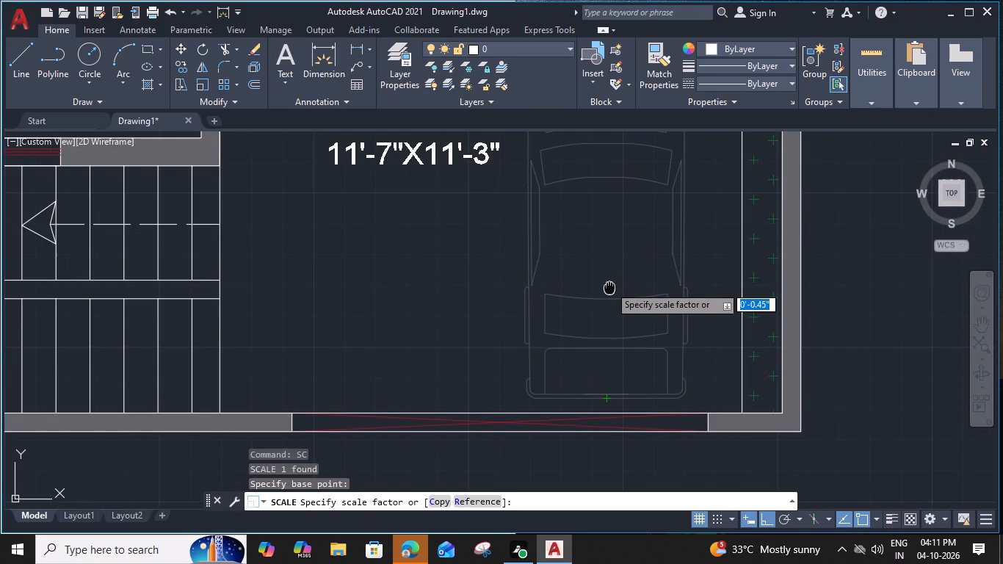
click(603, 259)
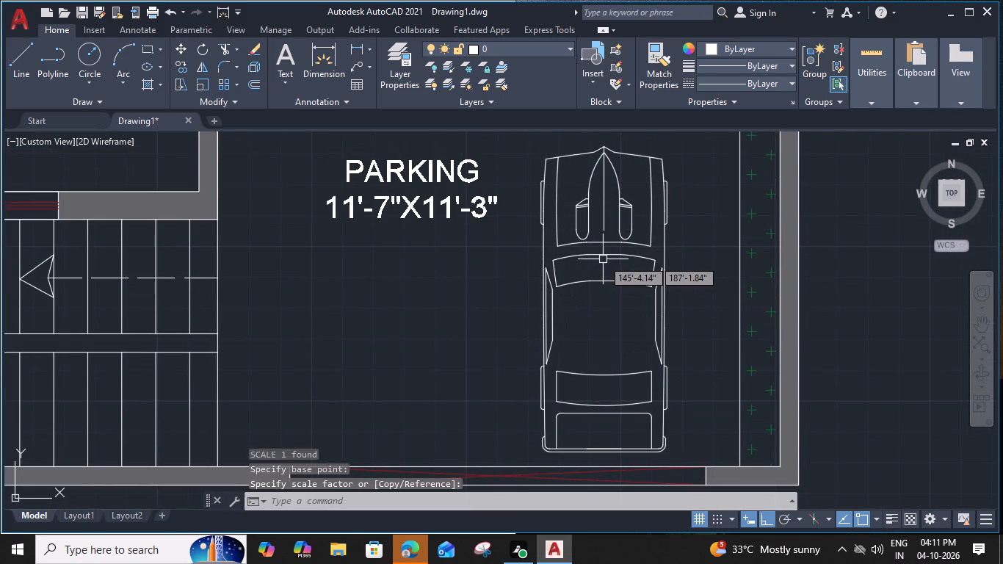
Move the car straight north from its front tip, leaving a gap between its rear and the gate.
click(603, 259)
click(560, 300)
text(M)
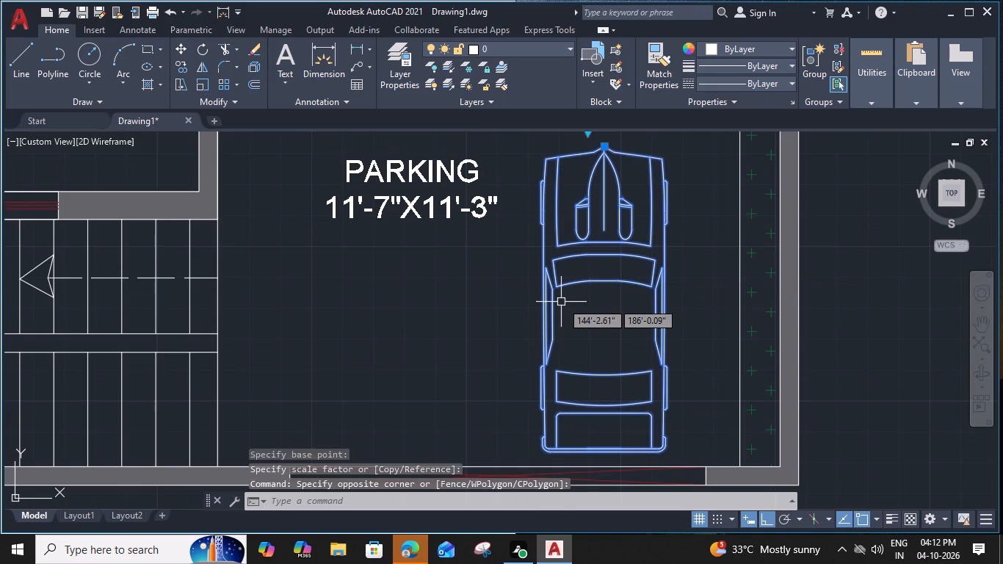
key(space)
middle_drag(595, 274, 573, 412)
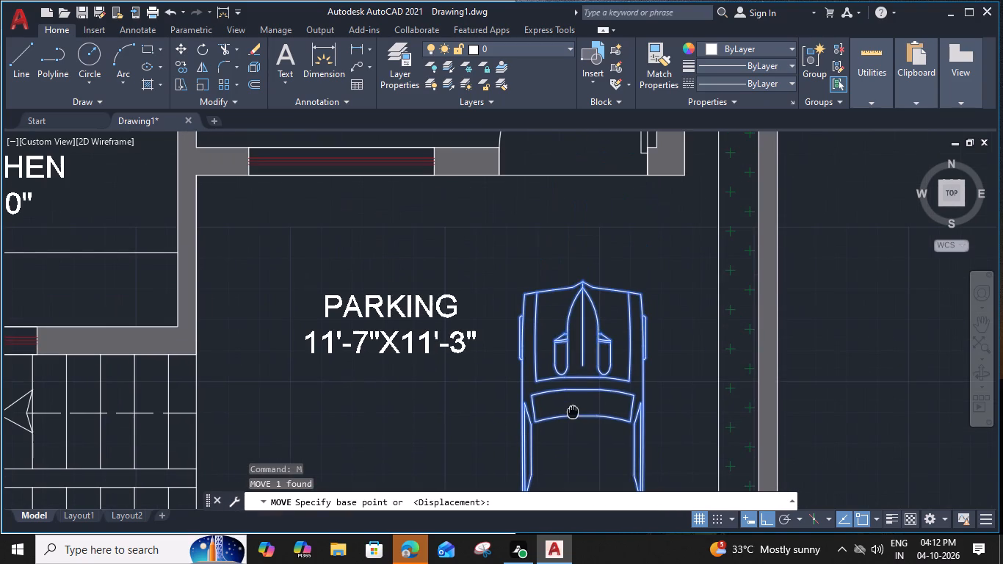
click(579, 283)
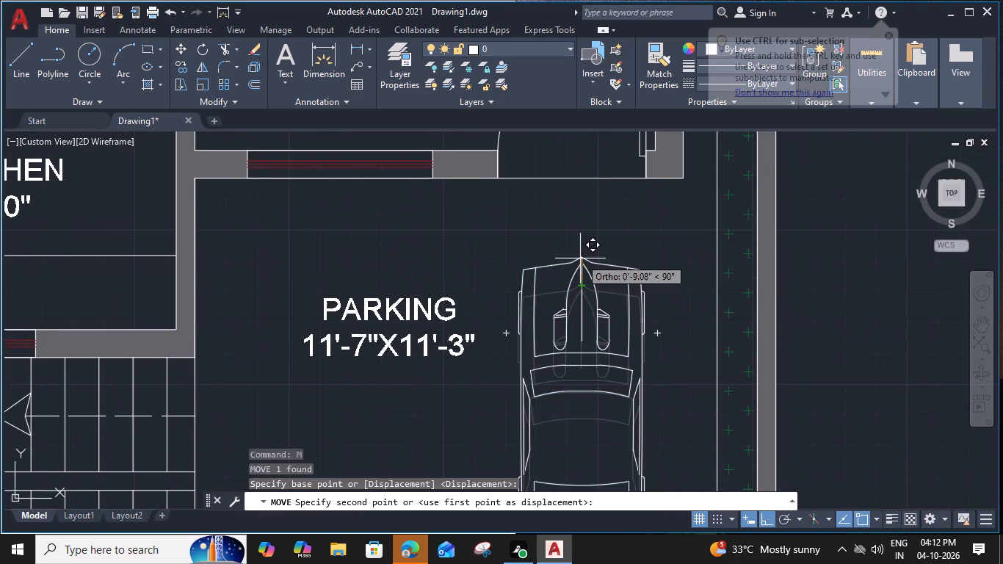
click(582, 238)
scroll(581, 245, down, 2)
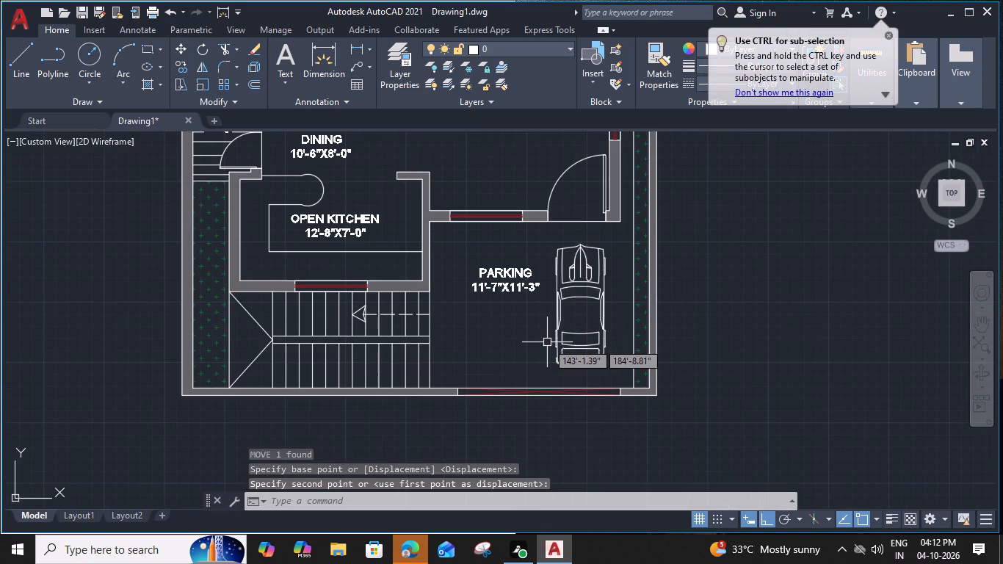
Copy the PARKING label straight south to just outside the gate opening in the south wall.
middle_drag(459, 333, 584, 355)
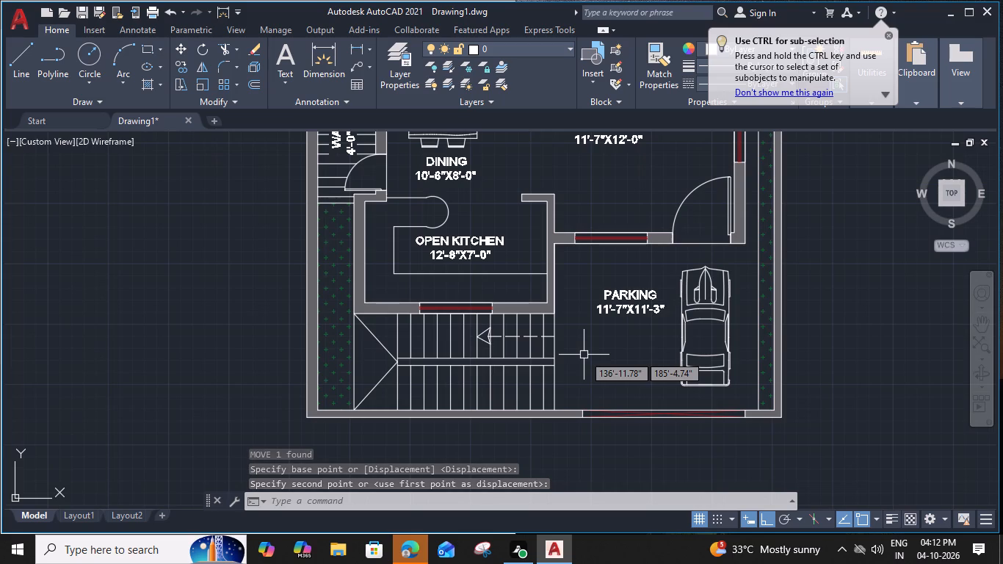
click(611, 313)
text(CO)
key(space)
click(598, 311)
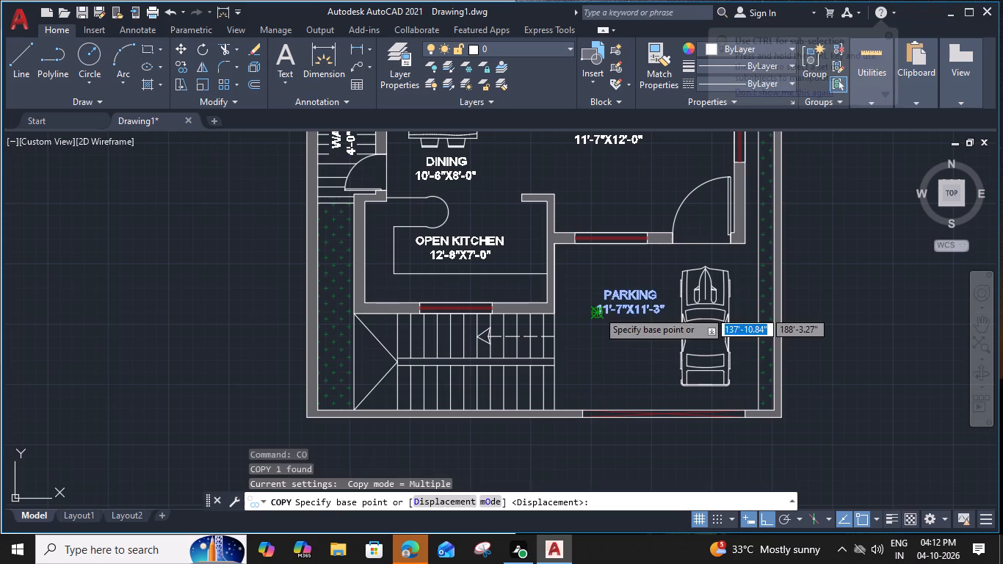
click(606, 449)
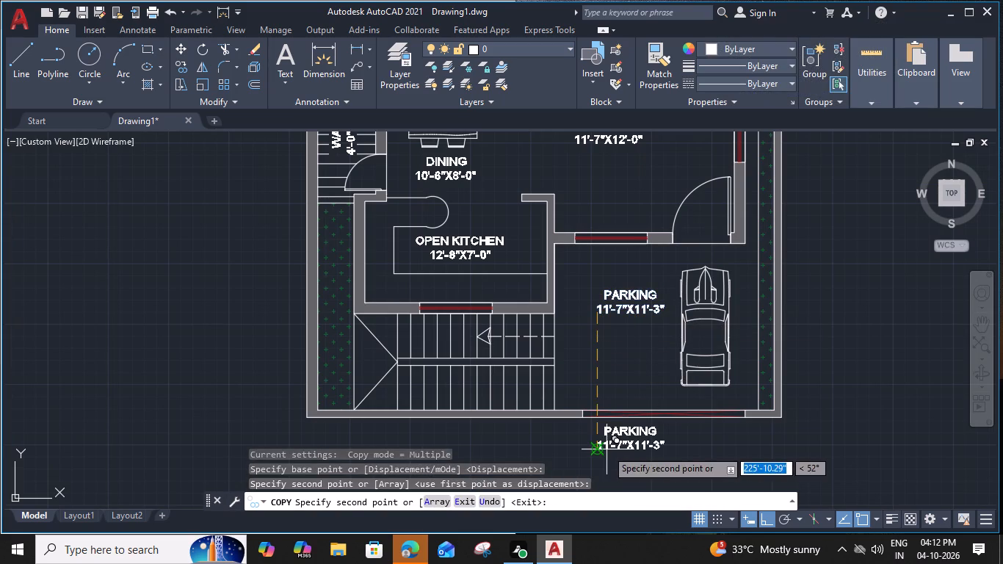
key(Escape)
Replace the copied label's text below the gate with GATE and narrow its text box to fit the word.
middle_drag(628, 422, 609, 349)
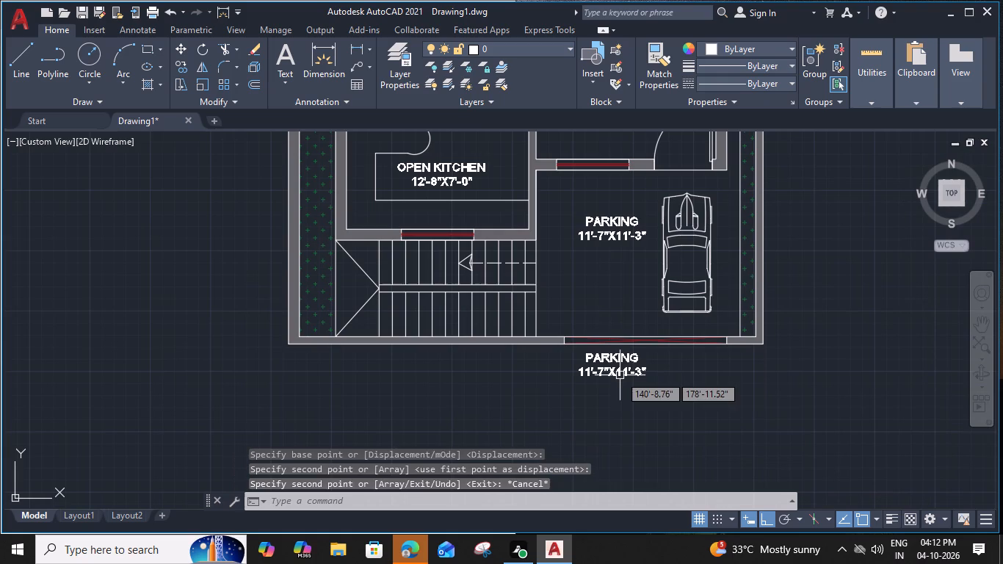
double_click(620, 375)
scroll(623, 373, up, 3)
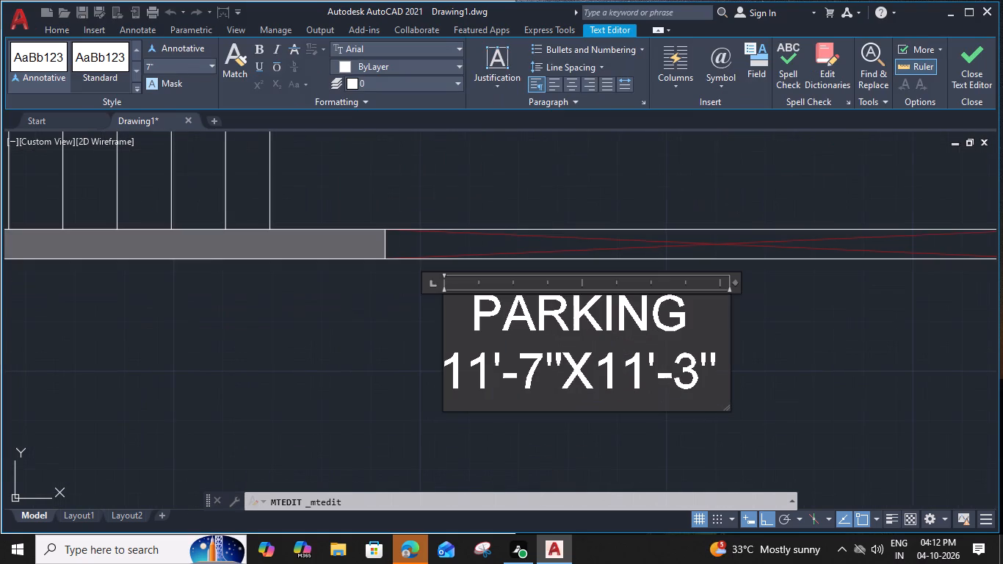
drag(719, 375, 410, 310)
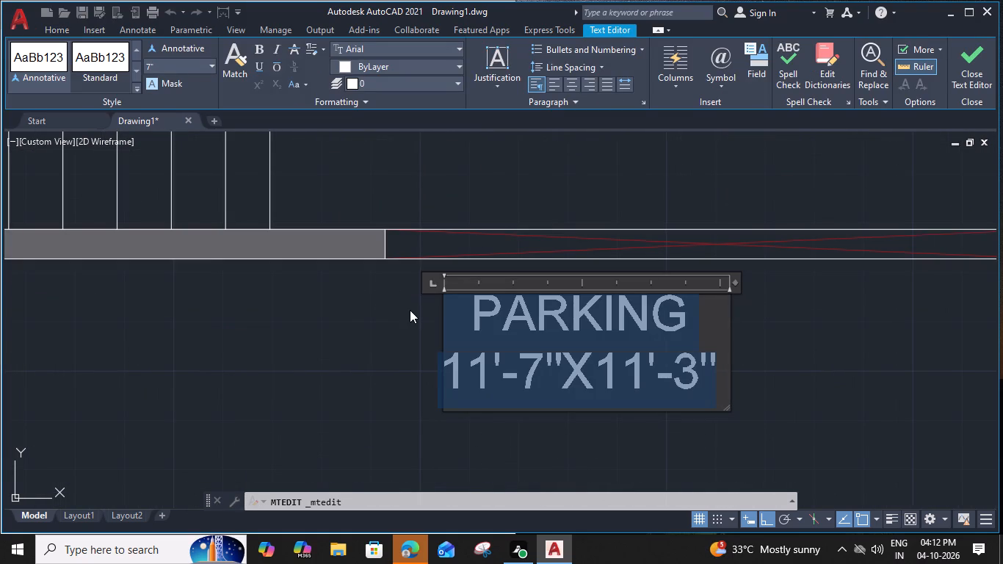
text(GATE)
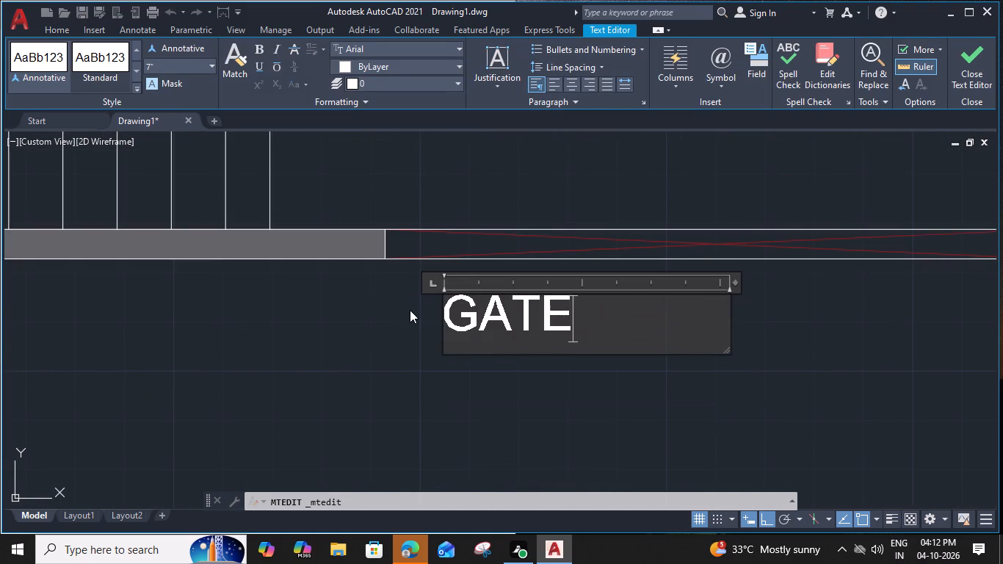
drag(737, 285, 736, 285)
drag(736, 285, 586, 290)
click(601, 333)
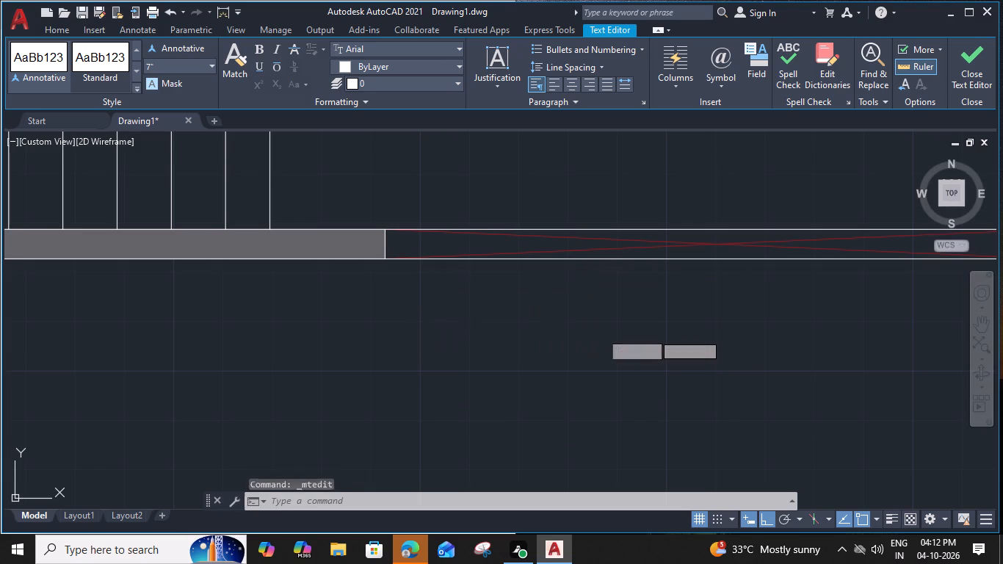
Move the GATE label about 3'-8" east so it sits centred below the gate opening.
click(514, 313)
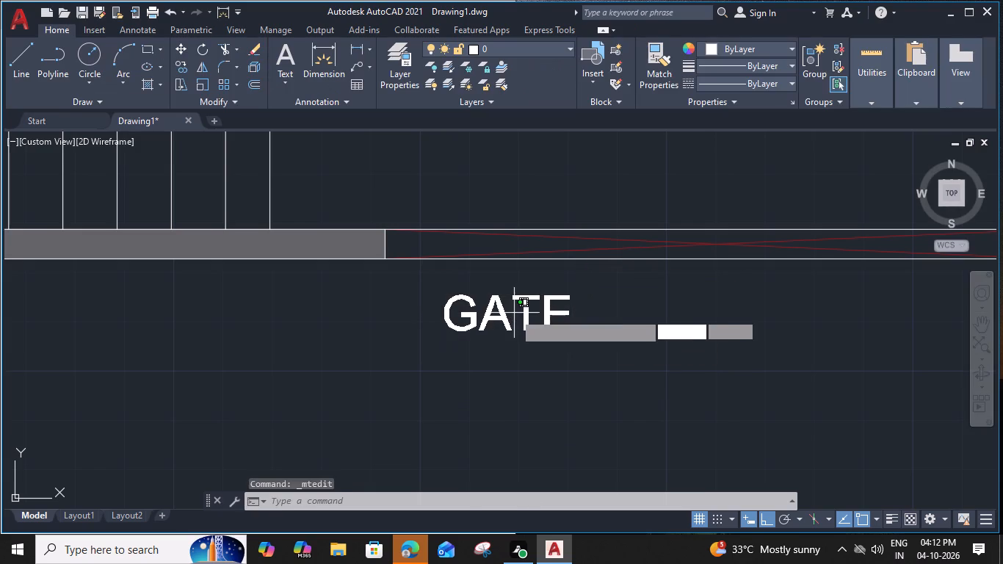
click(494, 325)
key(m)
key(space)
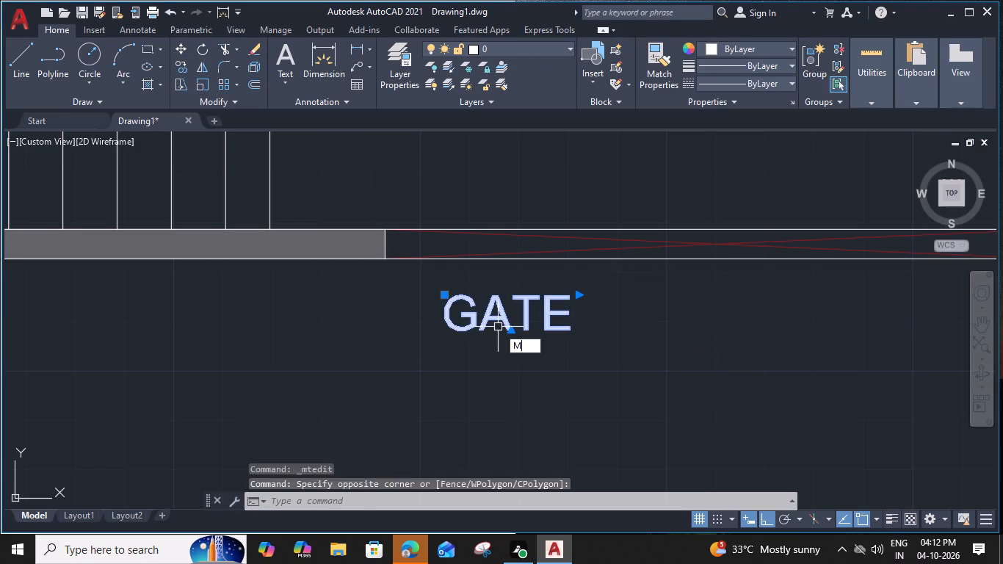
click(584, 328)
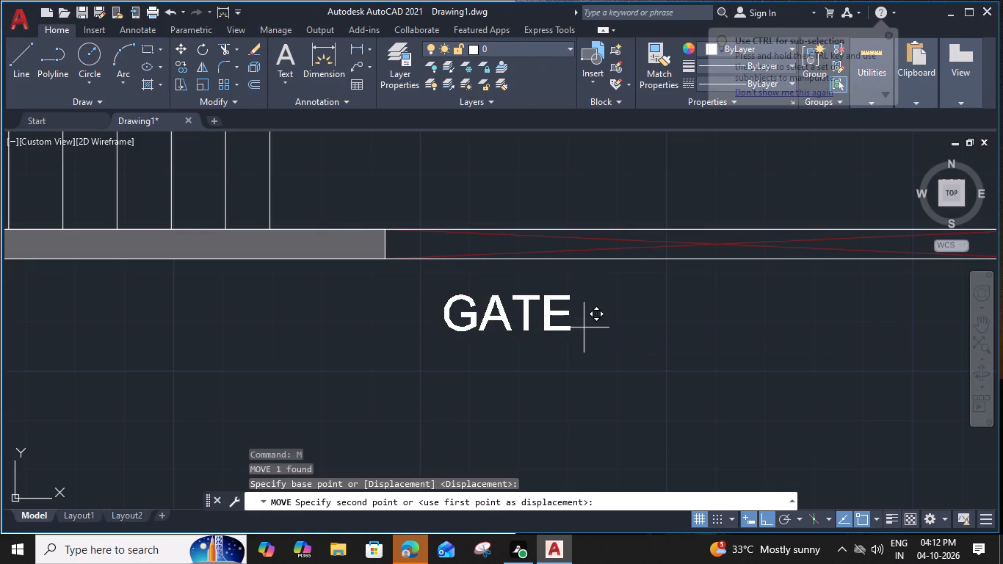
click(800, 328)
scroll(729, 333, down, 2)
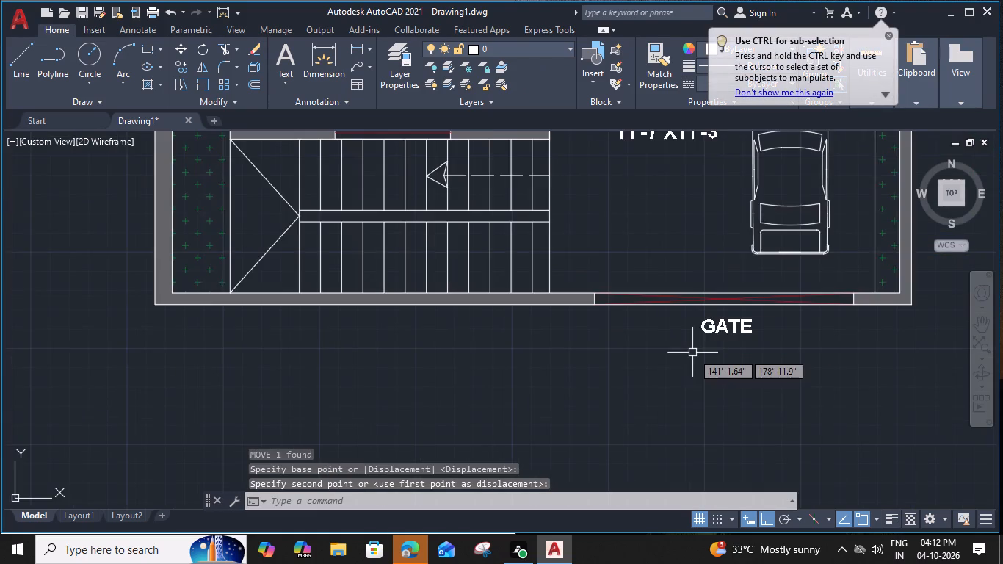
Move the GATE label about 1'-9" north so it sits inside the parking area, just above the gate.
scroll(692, 357, down, 1)
click(714, 335)
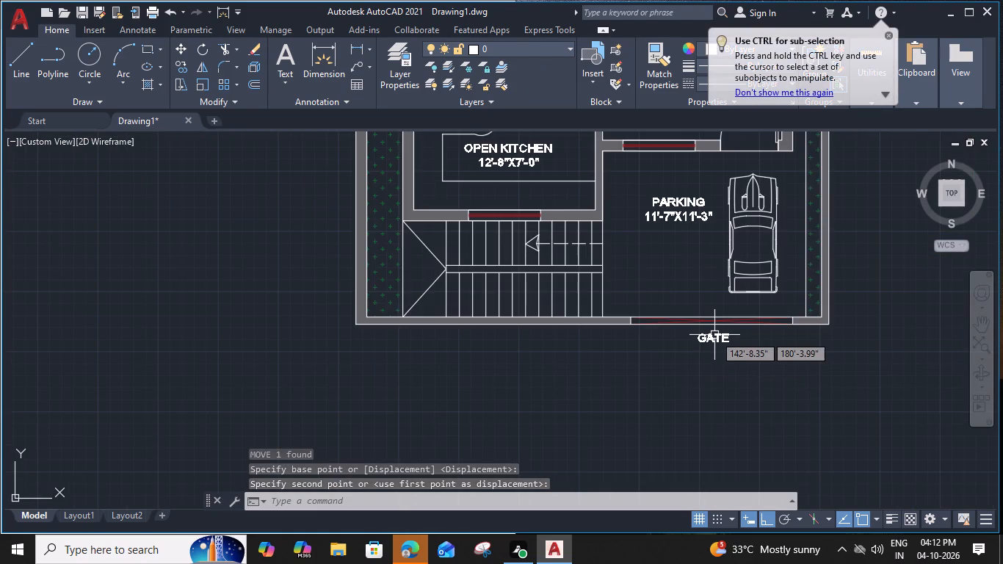
text(M)
key(space)
scroll(701, 334, up, 2)
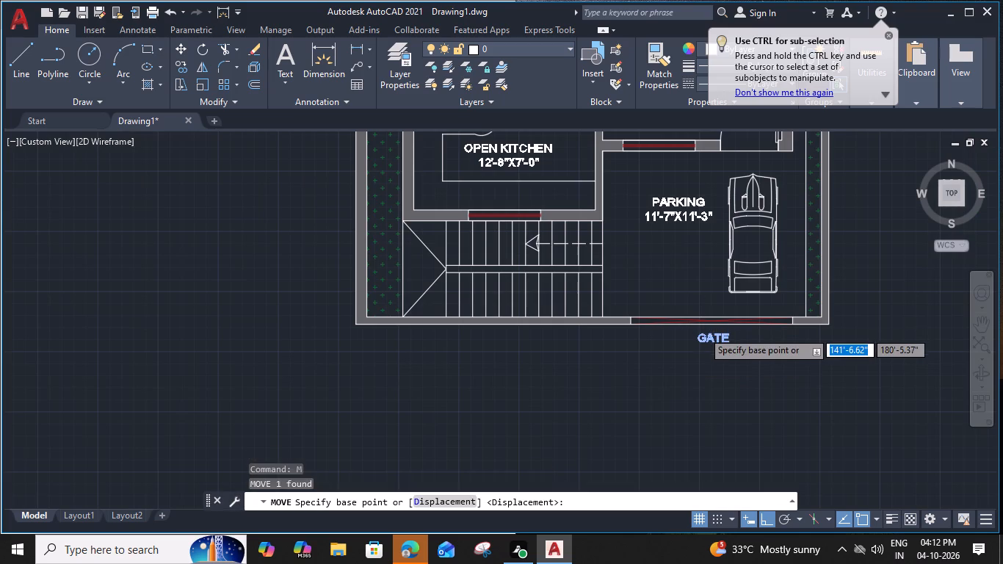
click(698, 332)
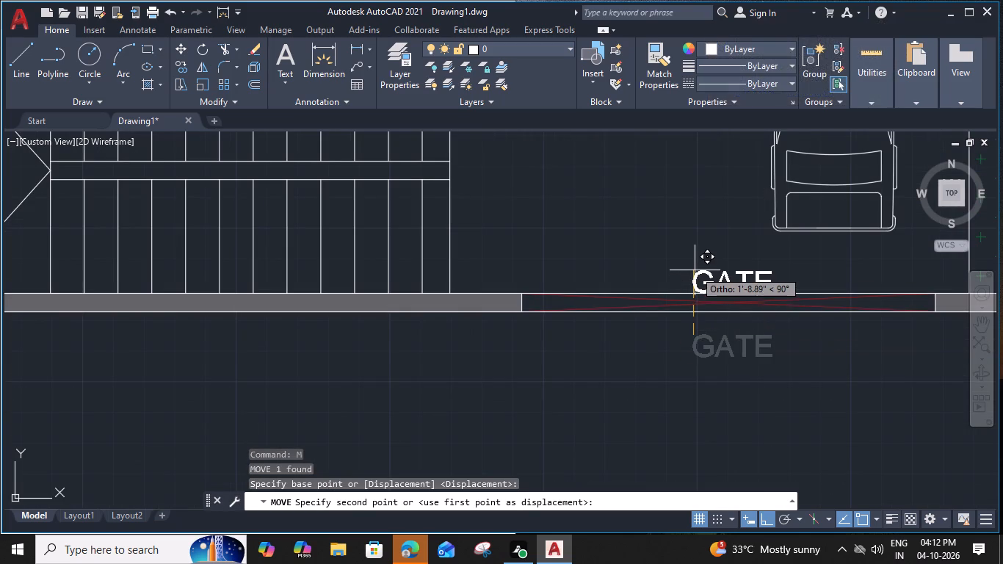
click(695, 270)
key(Escape)
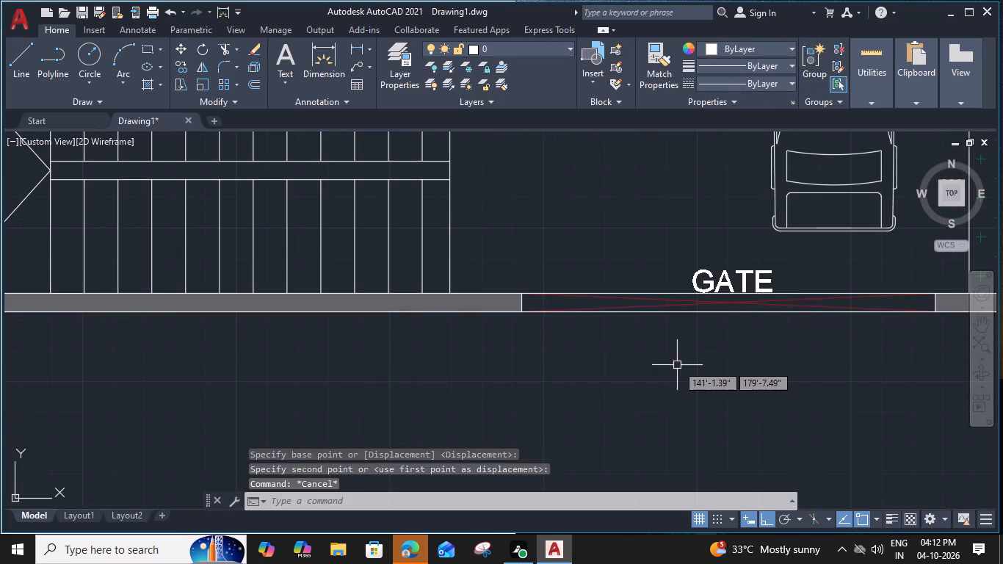
Copy the OPEN KITCHEN label straight south to just outside the south wall below the staircase.
scroll(681, 358, down, 2)
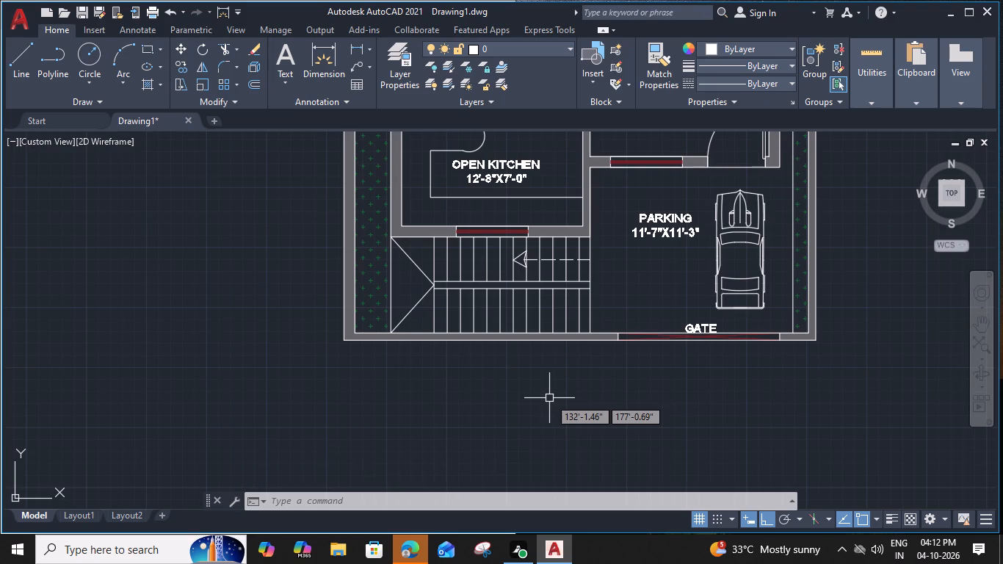
scroll(532, 395, down, 1)
middle_drag(533, 394, 532, 394)
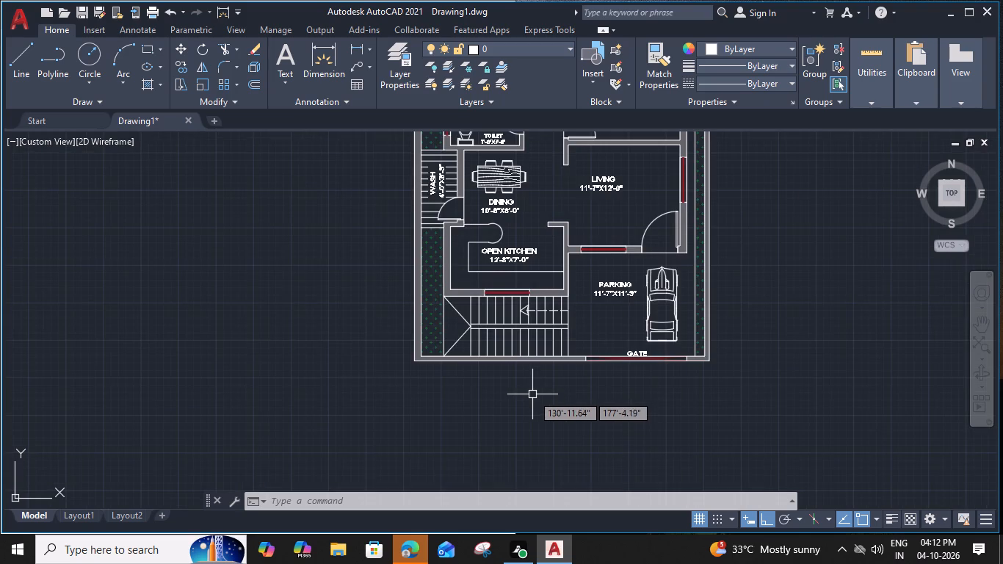
middle_drag(532, 394, 553, 430)
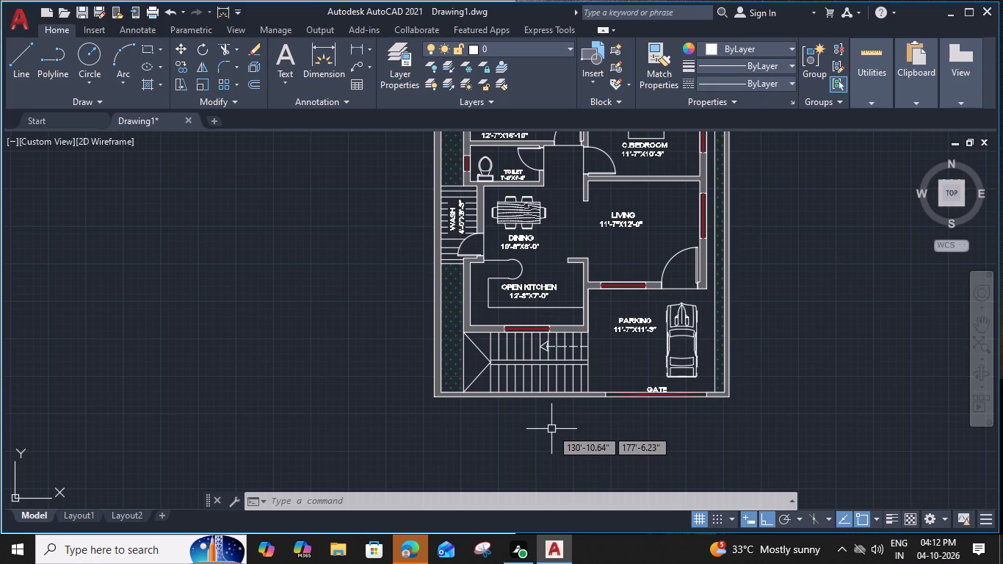
click(527, 291)
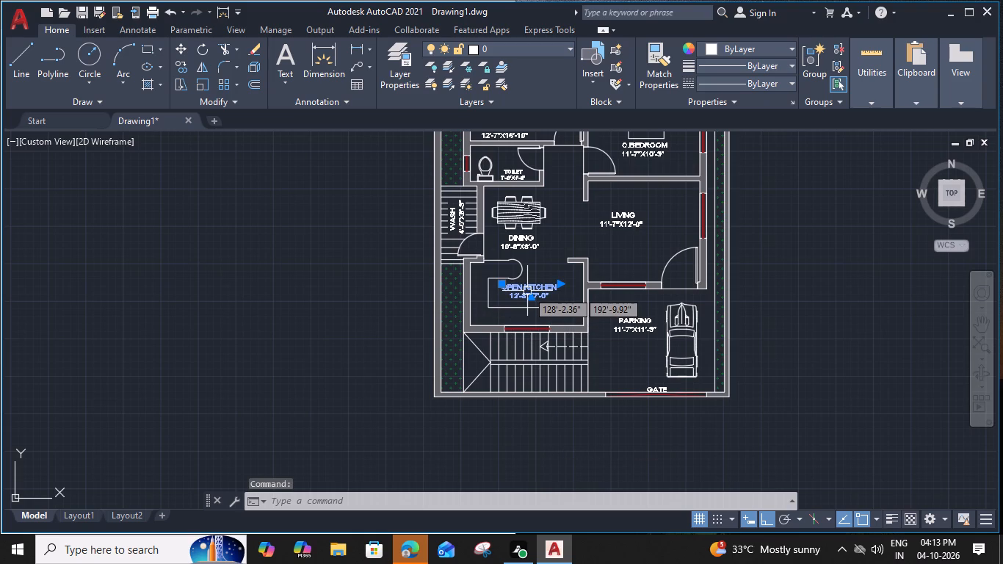
text(CO)
key(space)
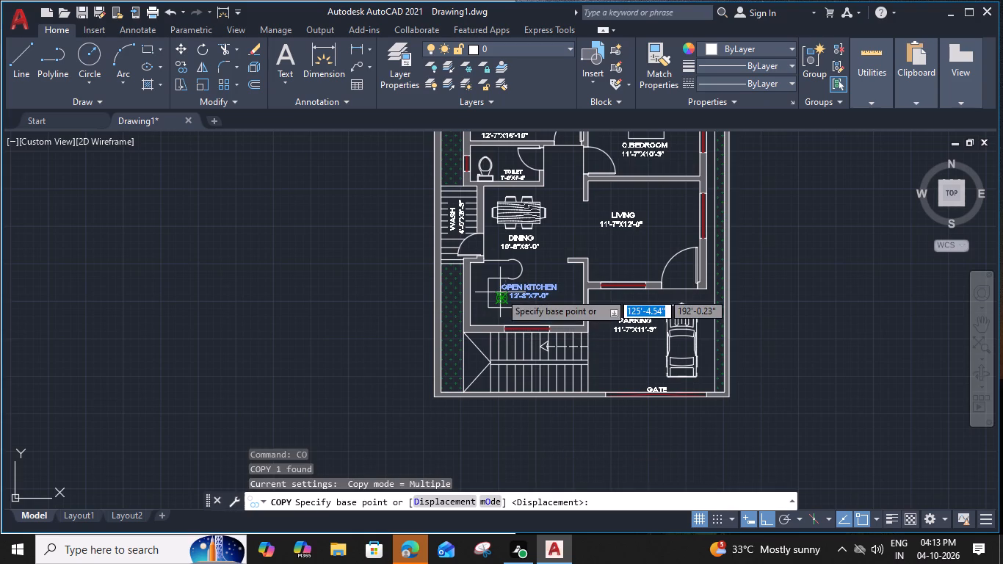
click(504, 290)
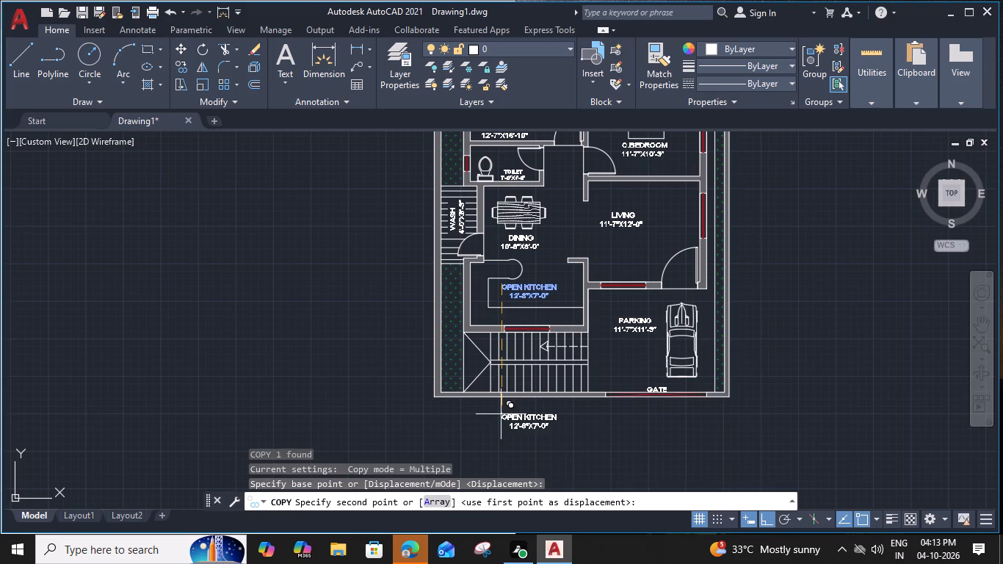
click(501, 415)
key(Escape)
Replace the copied OPEN KITCHEN label south of the staircase with GROUND FLOOR PLAN at a text height of 1'.
double_click(515, 416)
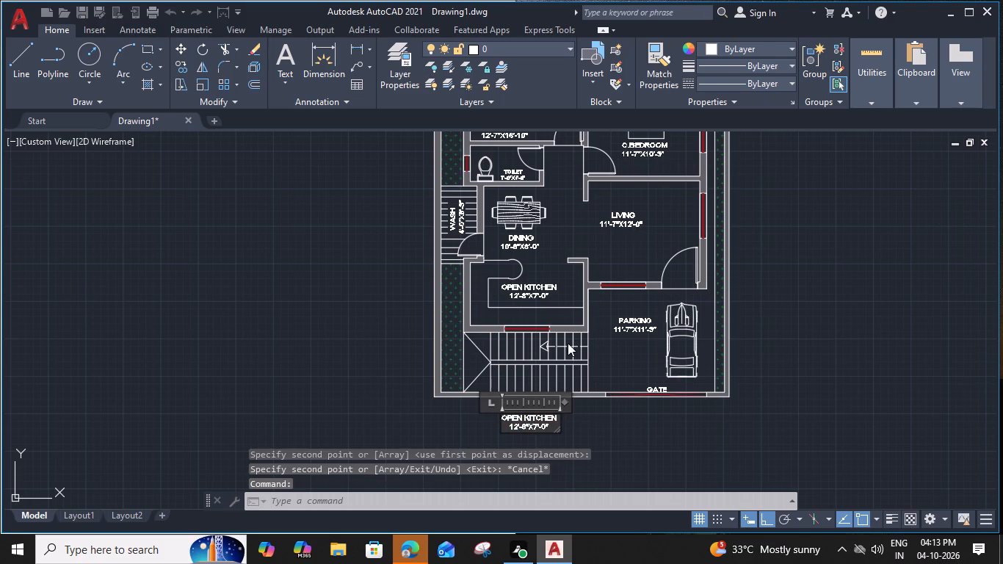
middle_drag(568, 337, 568, 294)
scroll(551, 380, up, 3)
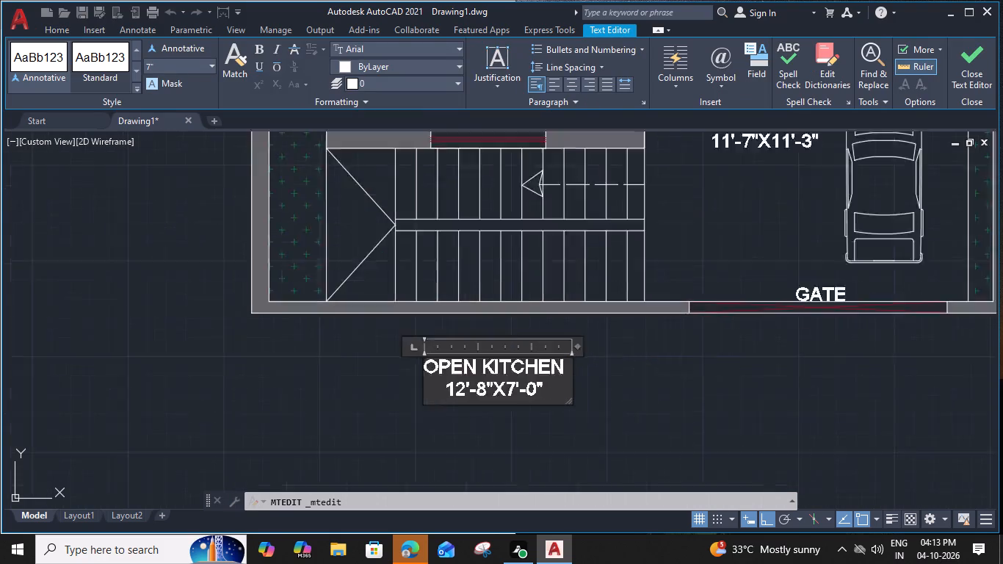
drag(550, 394, 350, 347)
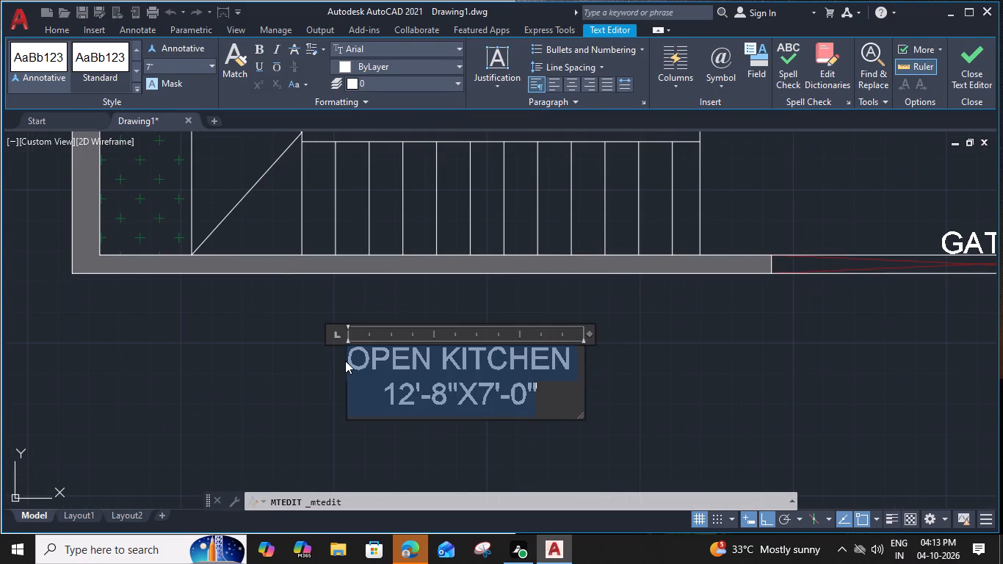
text(1')
key(Return)
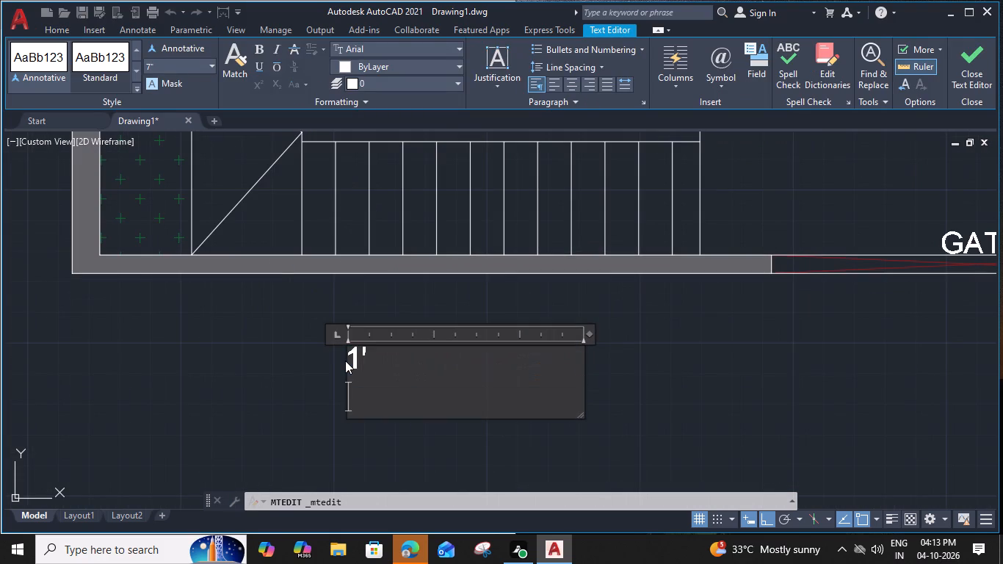
drag(380, 362, 298, 354)
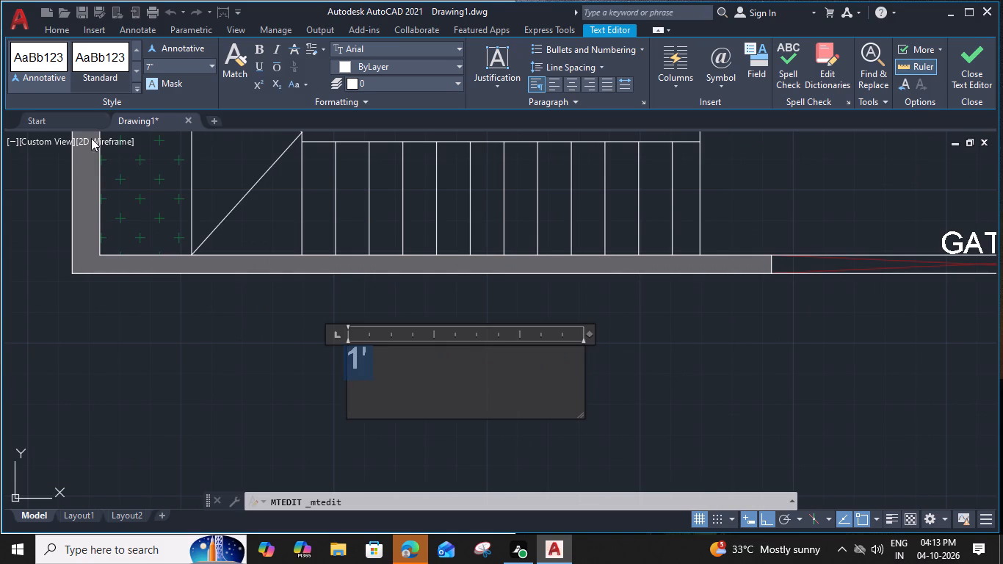
drag(161, 65, 143, 68)
text(1')
key(Return)
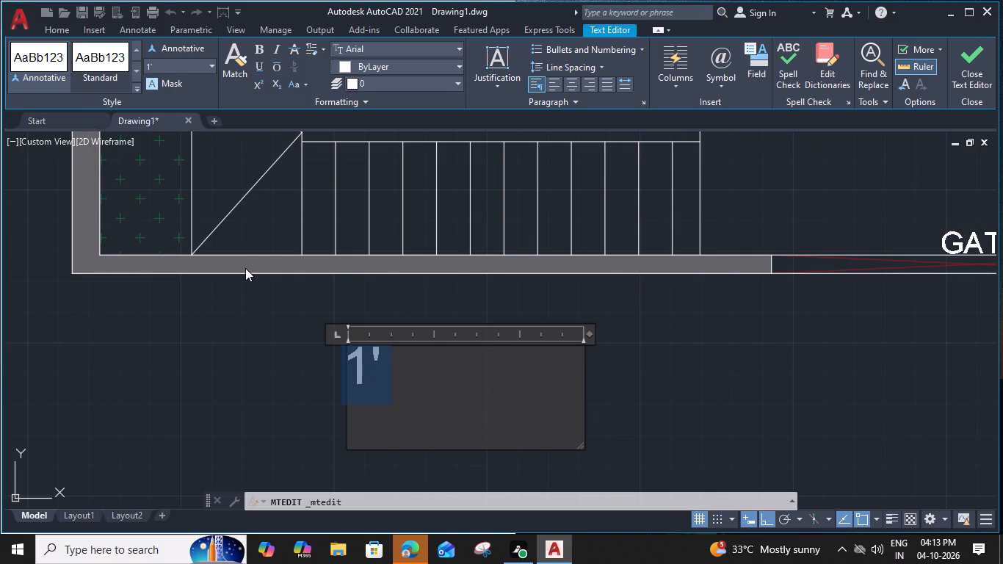
text(GROUND)
key(space)
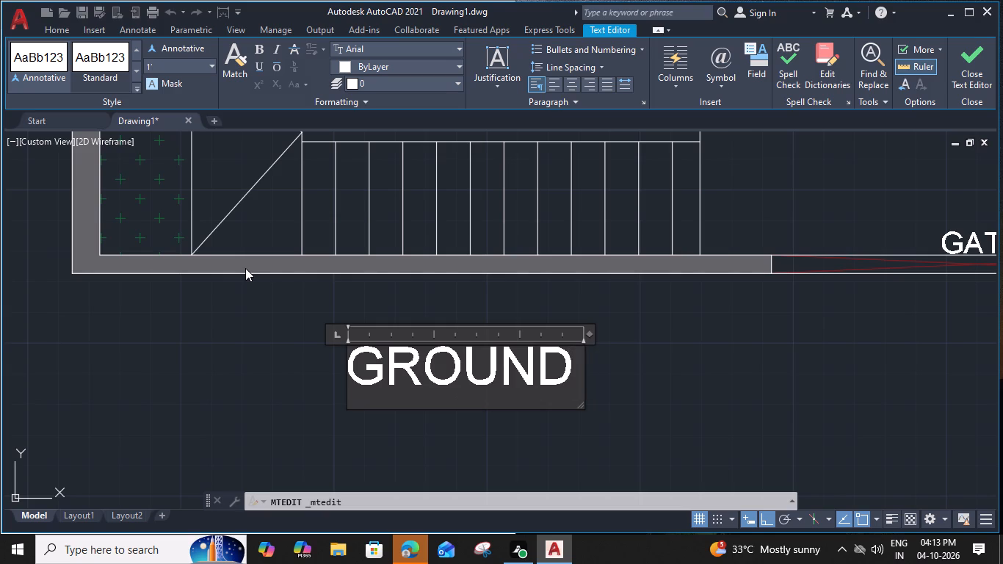
text(FLOOR PLAN)
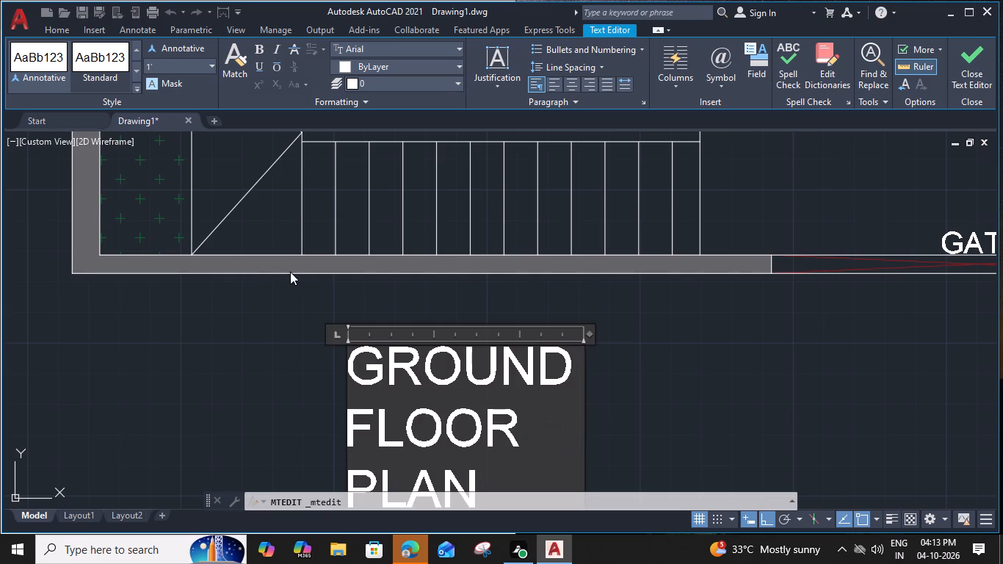
Widen the GROUND FLOOR PLAN text box so the title fits on a single line.
scroll(385, 335, down, 2)
drag(477, 329, 532, 328)
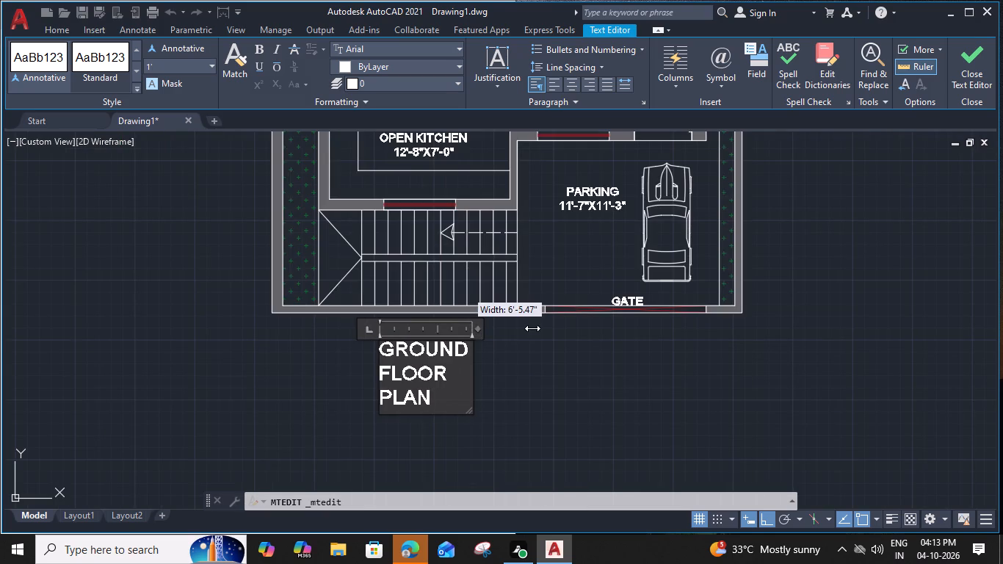
drag(532, 328, 618, 330)
click(505, 410)
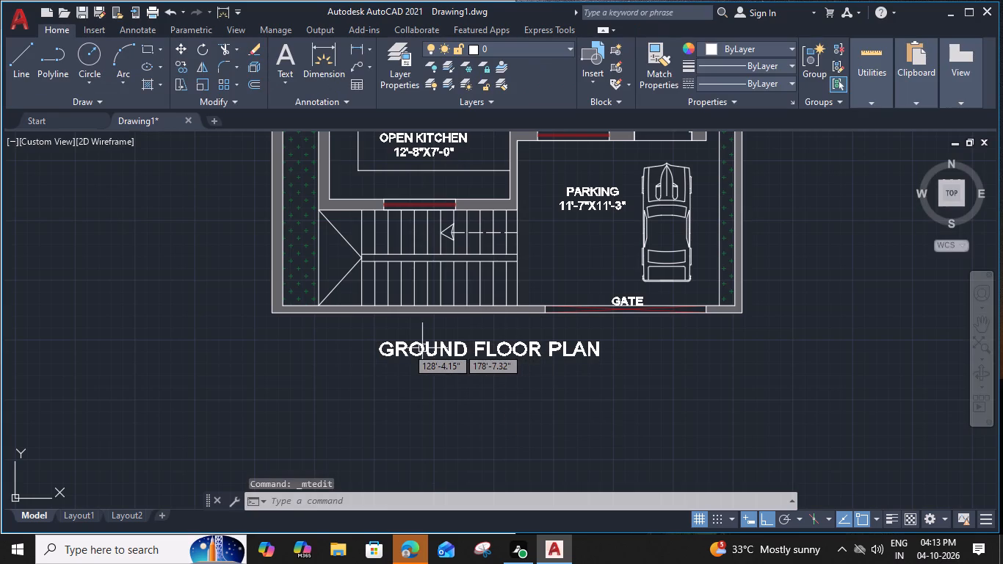
click(381, 344)
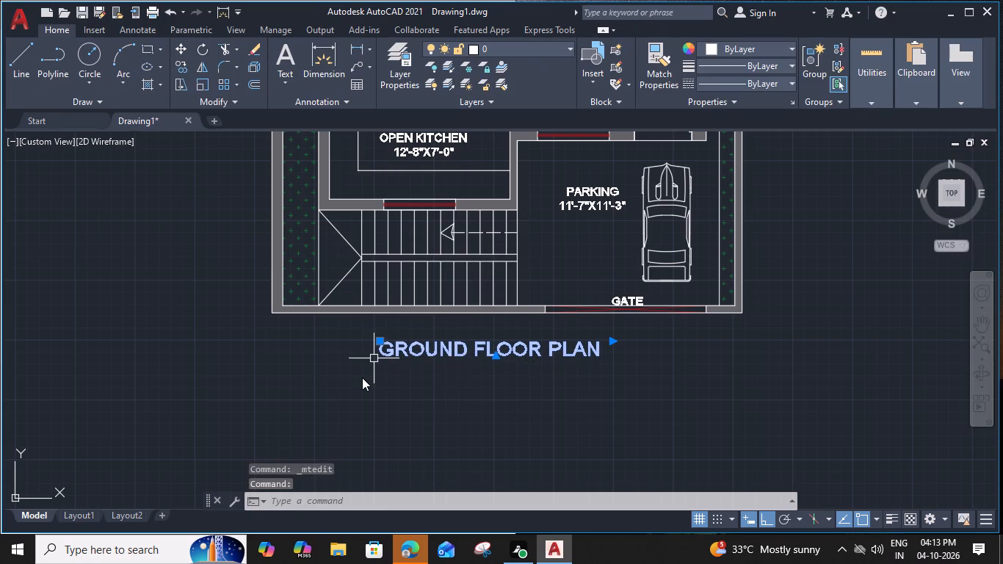
key(Escape)
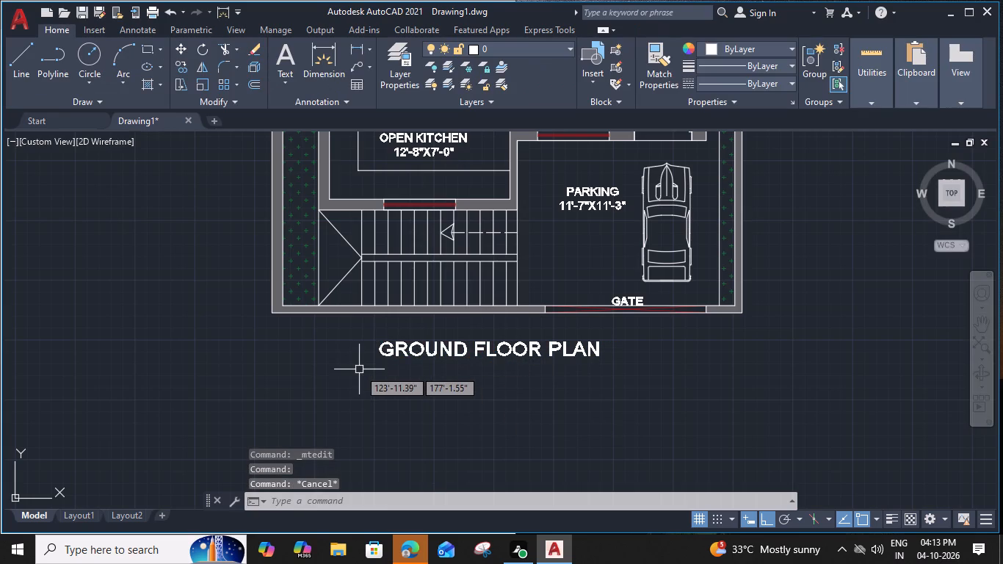
Add a vertical linear dimension for the full length of the west boundary wall, placed just outside it.
text(DIMLI)
key(space)
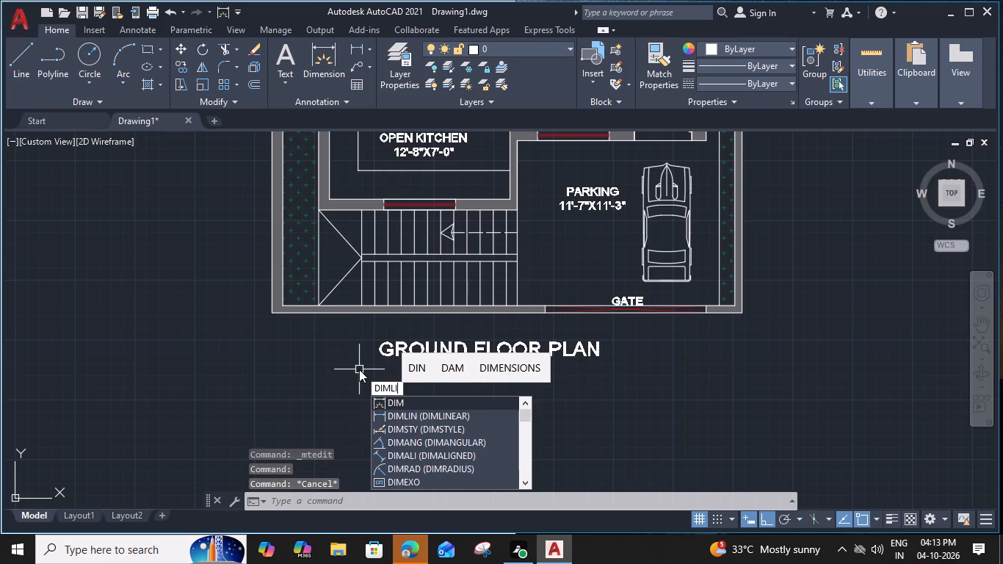
middle_drag(323, 344, 466, 444)
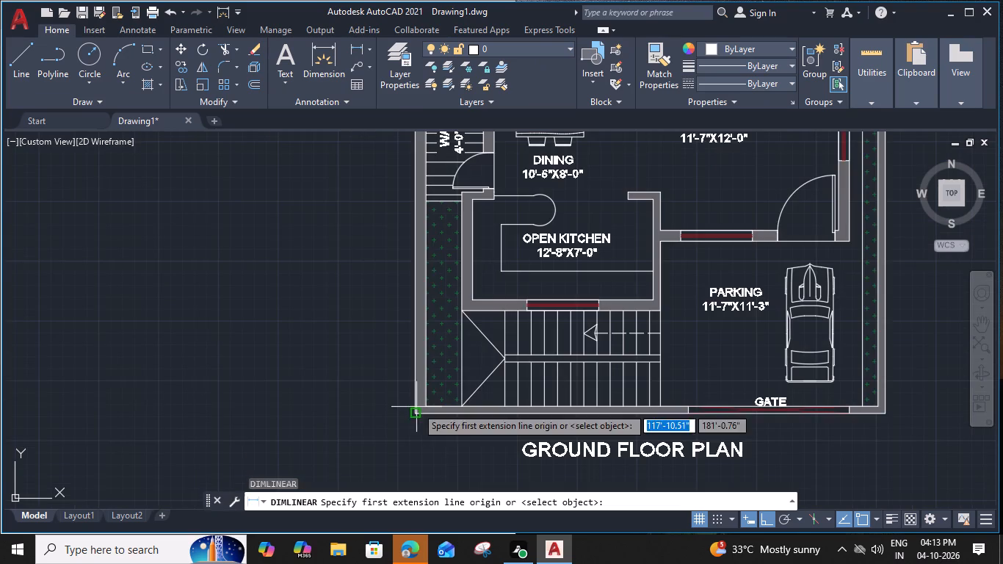
click(414, 415)
scroll(412, 409, down, 2)
middle_drag(400, 305, 403, 307)
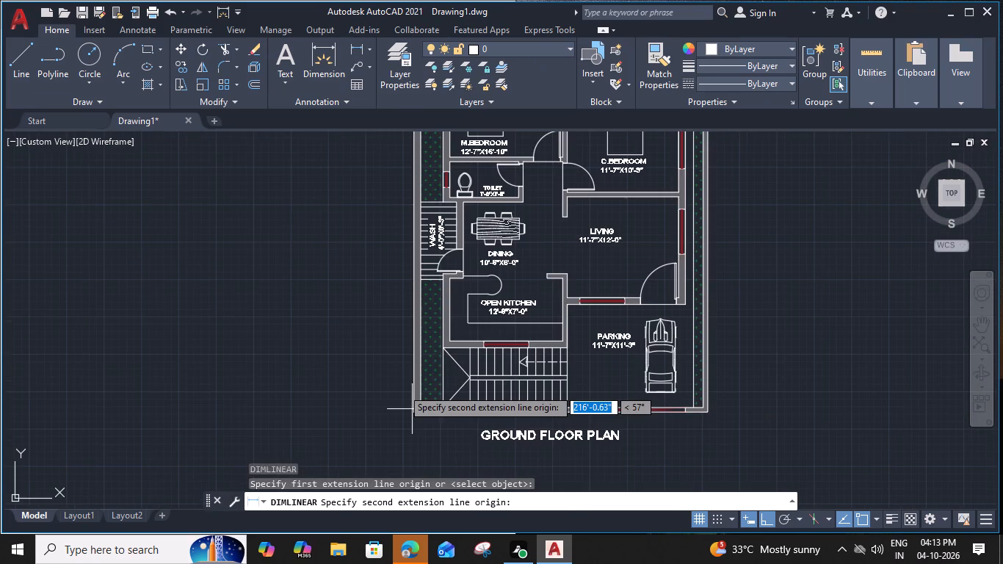
middle_drag(403, 307, 413, 548)
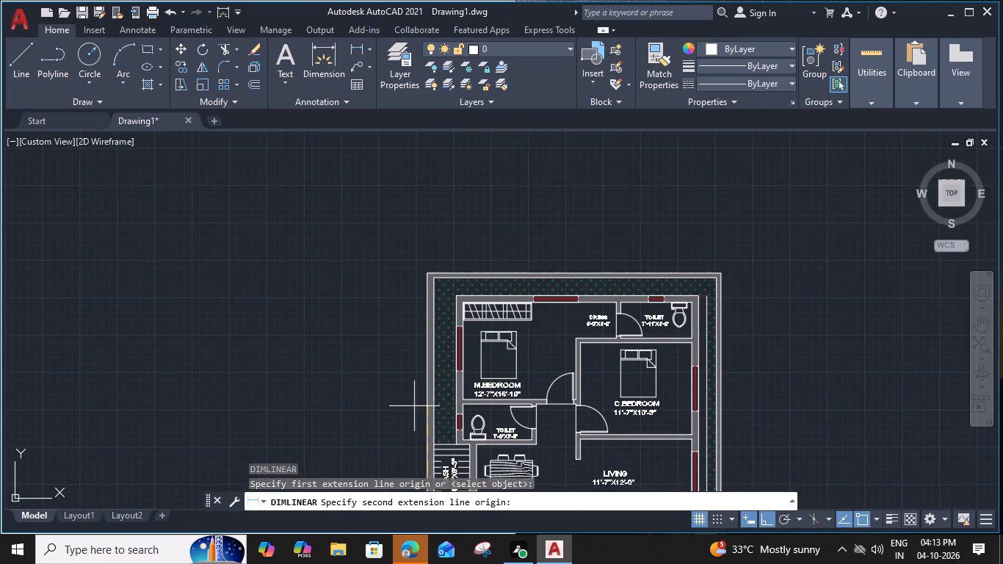
click(427, 274)
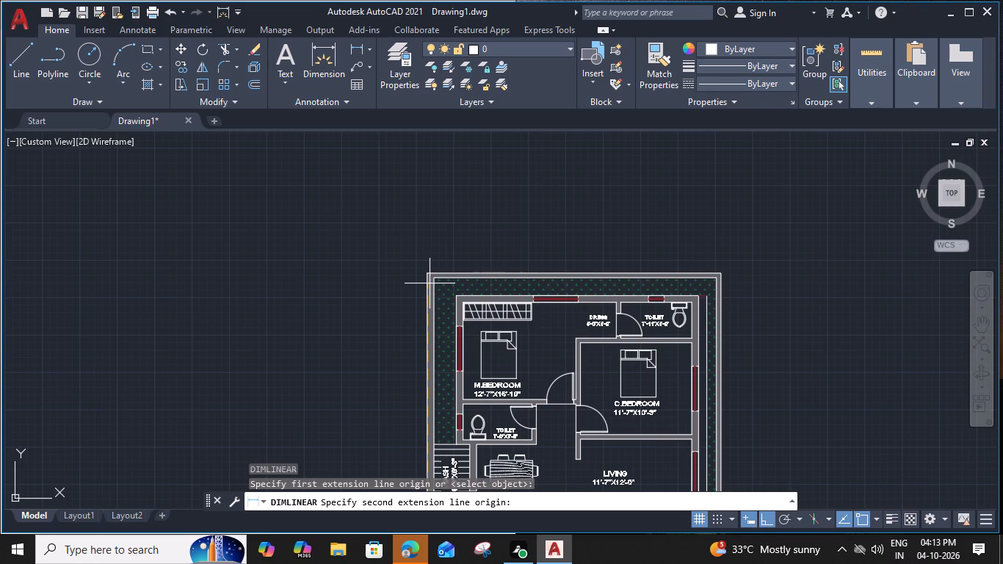
click(409, 275)
Add a horizontal linear dimension across the full width of the north boundary wall, placed just outside it.
key(space)
key(space)
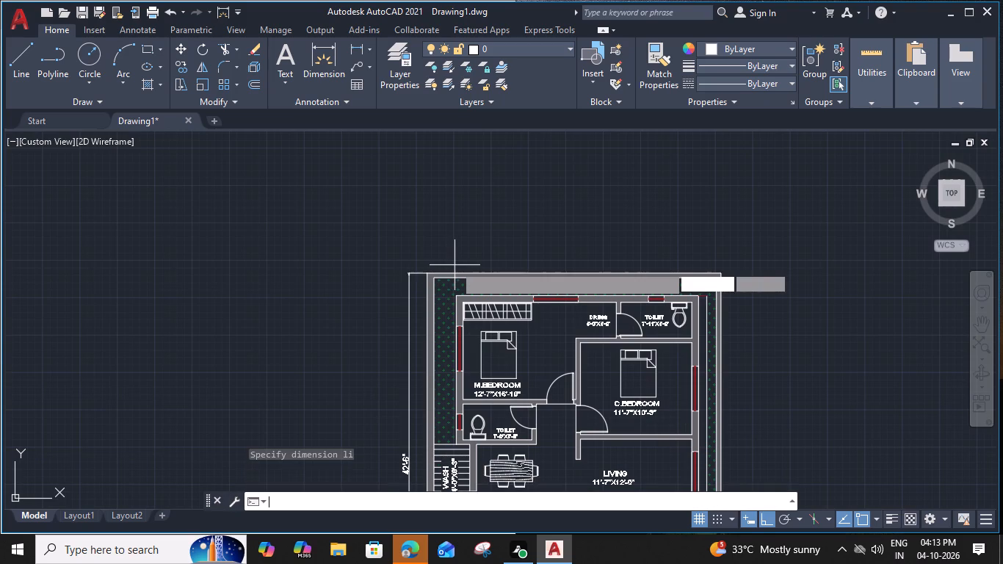
key(space)
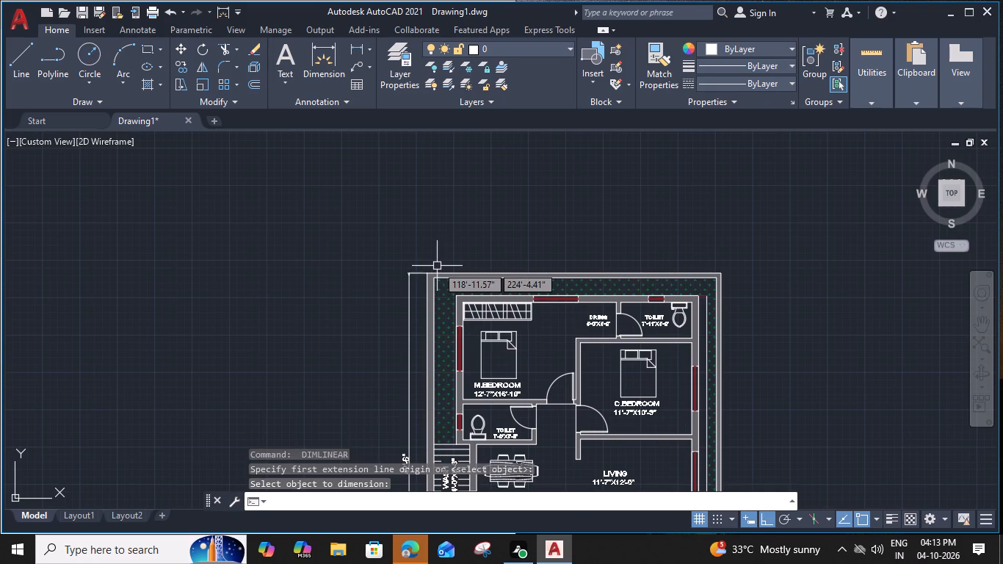
key(space)
click(427, 272)
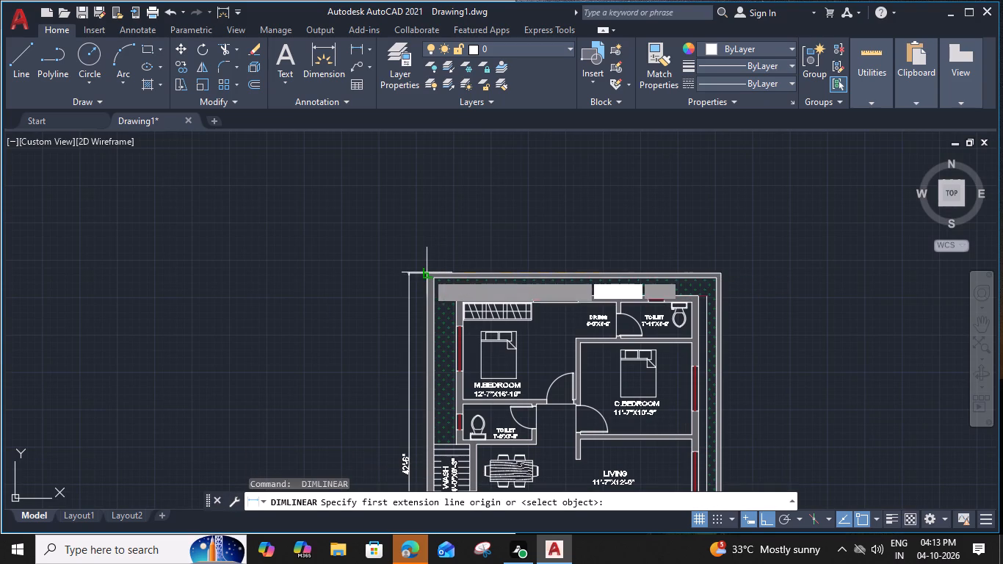
click(724, 273)
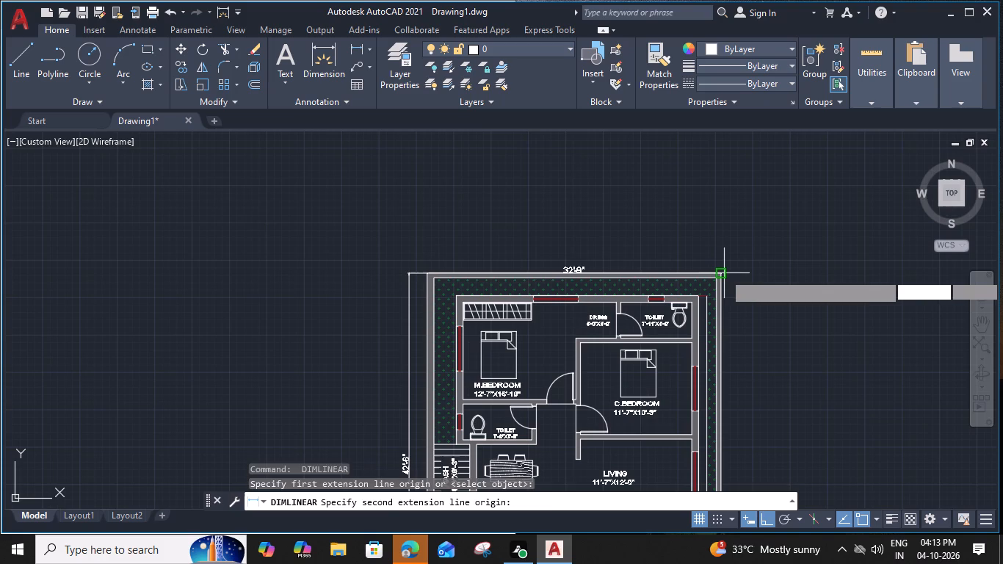
click(724, 259)
Save the drawing in Documents under the file name Drawing A9.
scroll(724, 259, down, 2)
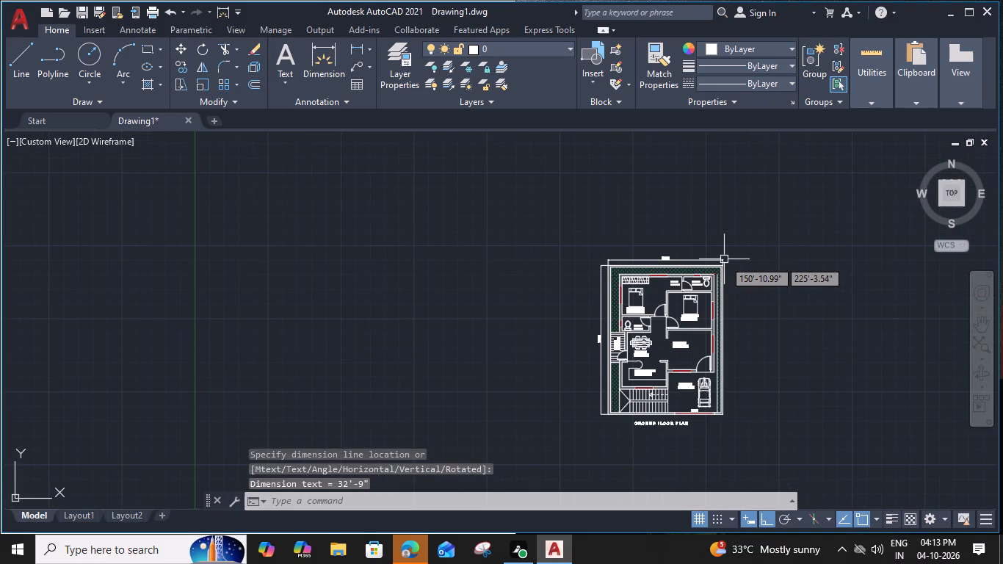
middle_drag(754, 286, 710, 266)
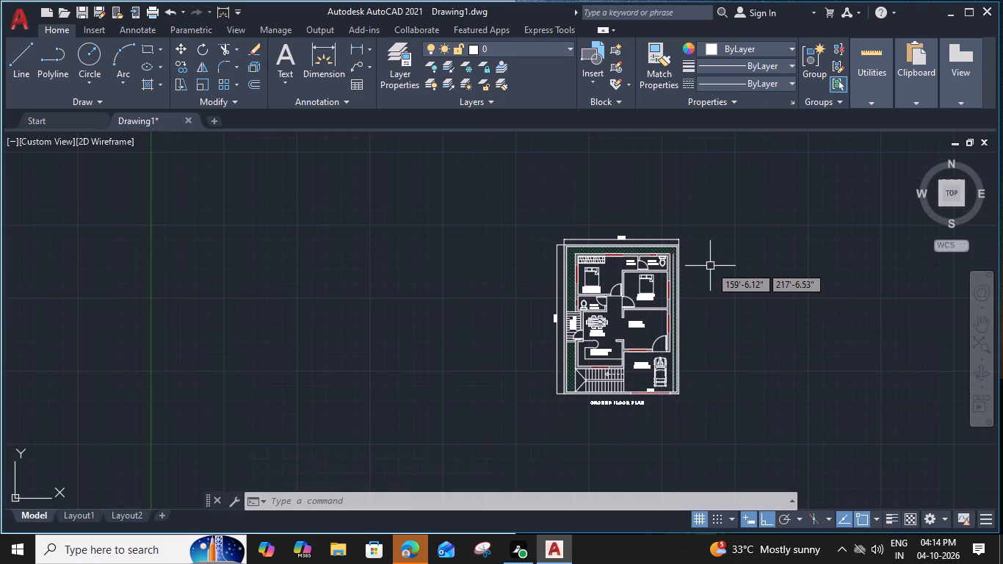
middle_drag(700, 256, 670, 258)
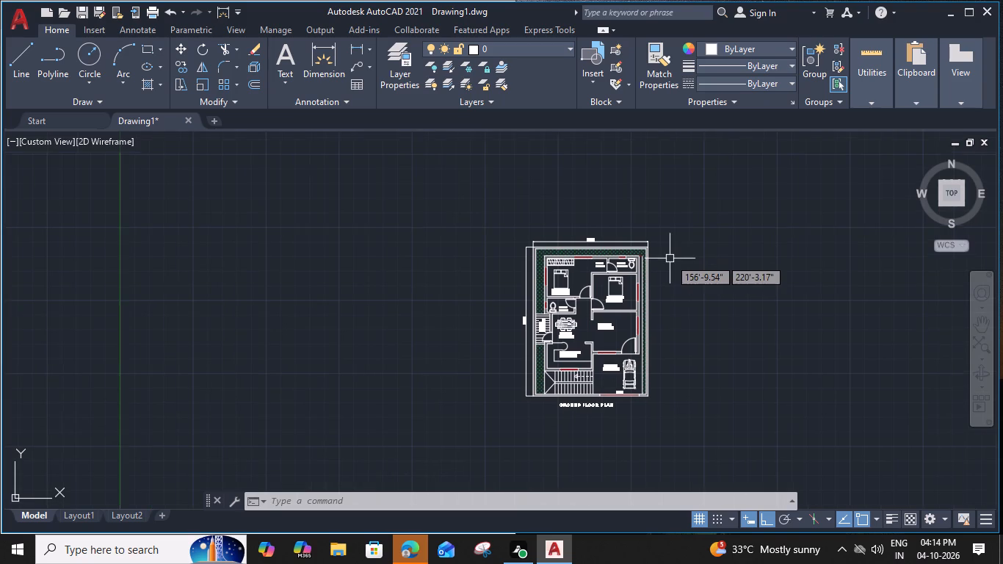
key(ctrl+s)
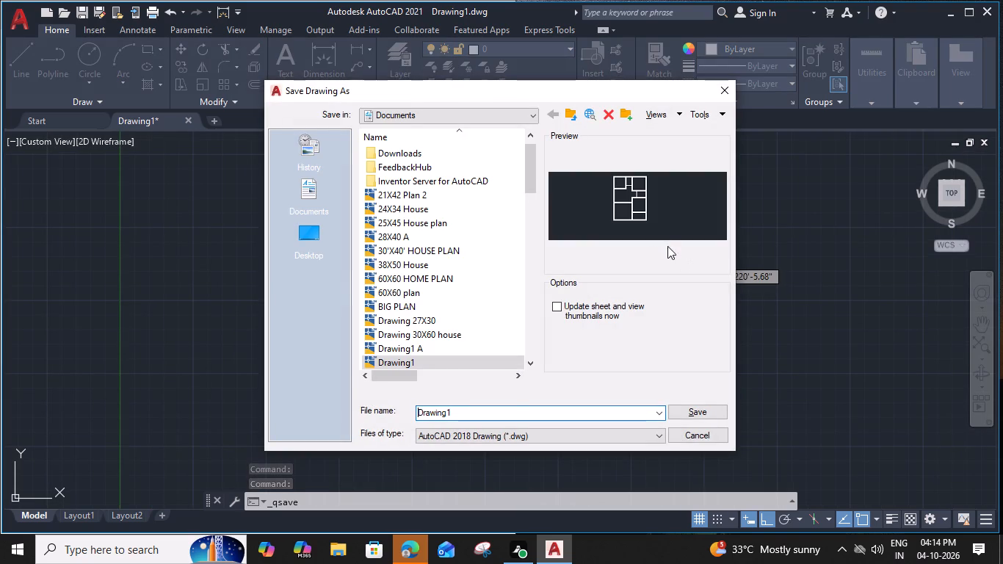
click(497, 416)
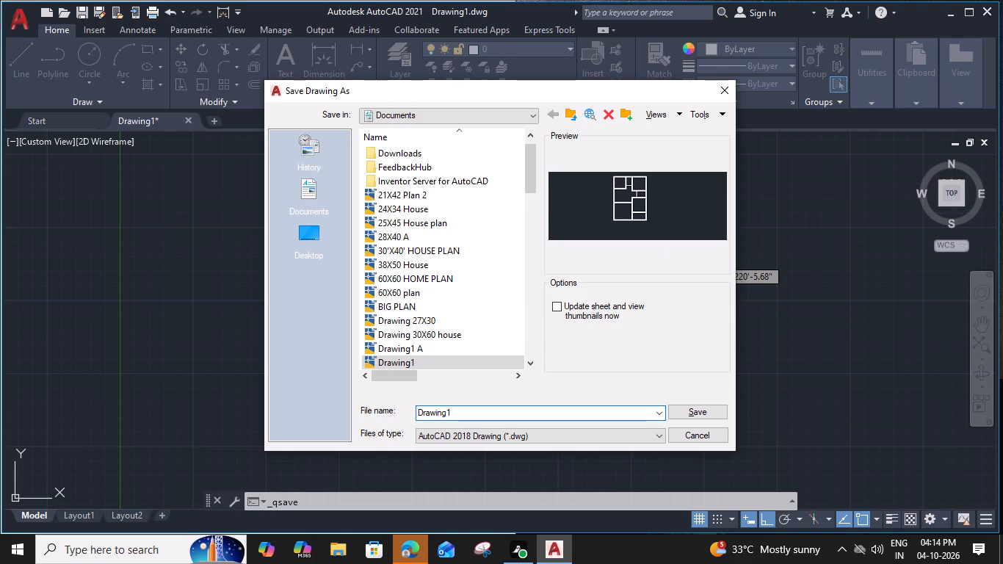
key(BackSpace)
key(space)
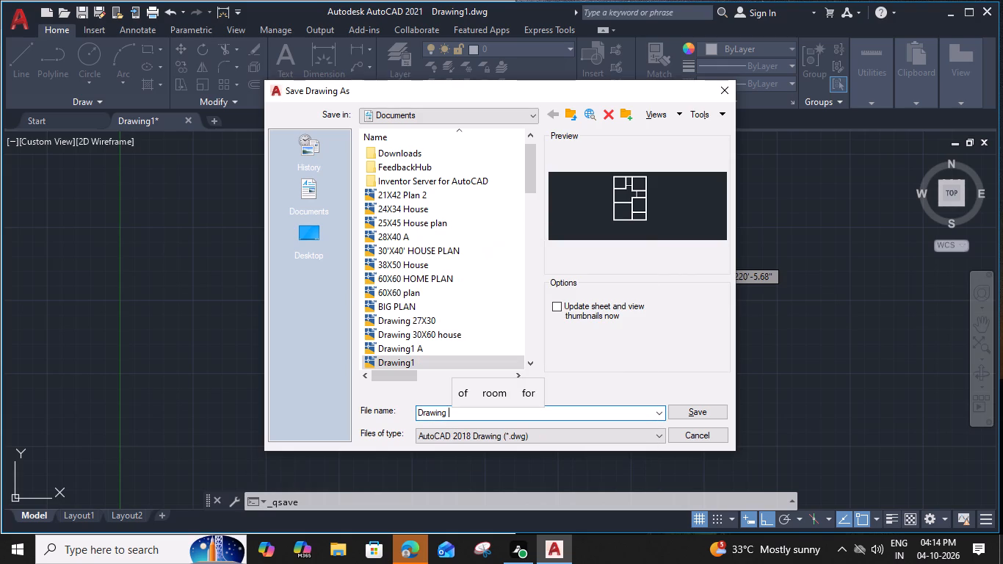
text(A9)
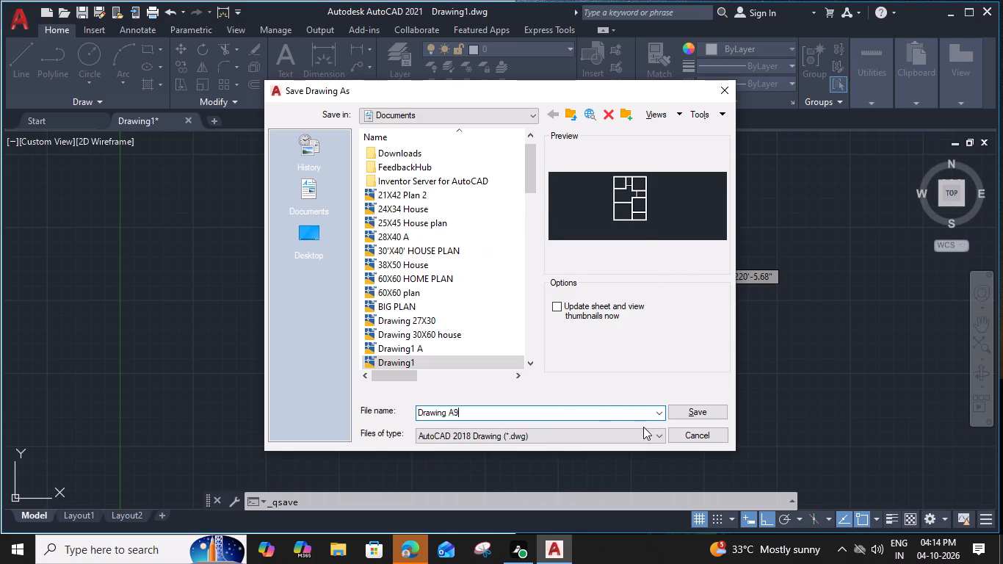
click(678, 412)
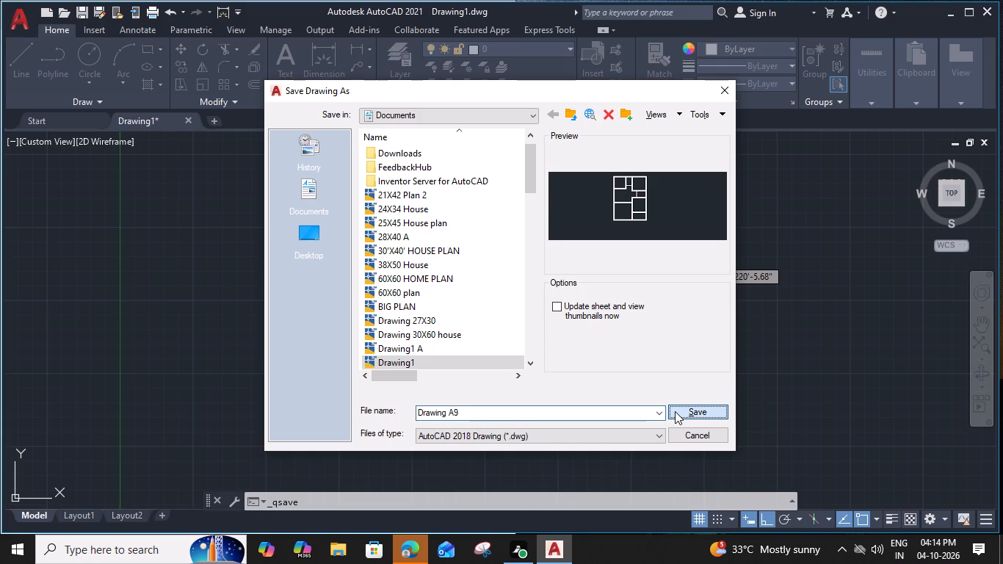
Start plotting the drawing, with the plot centred and AutoCAD PDF (High Quality Print).pc3 as the plotter.
text(PLOT)
key(space)
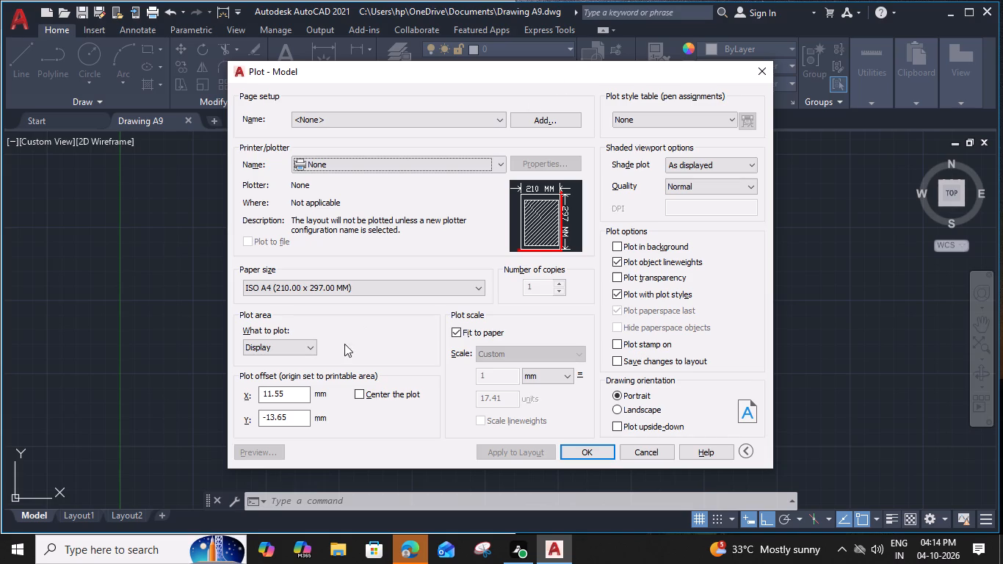
click(360, 392)
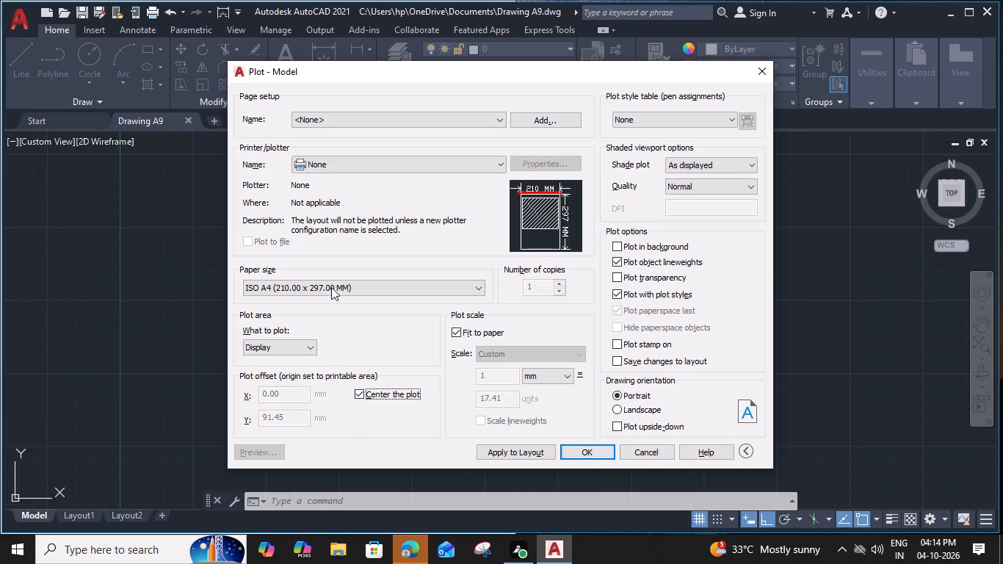
click(312, 164)
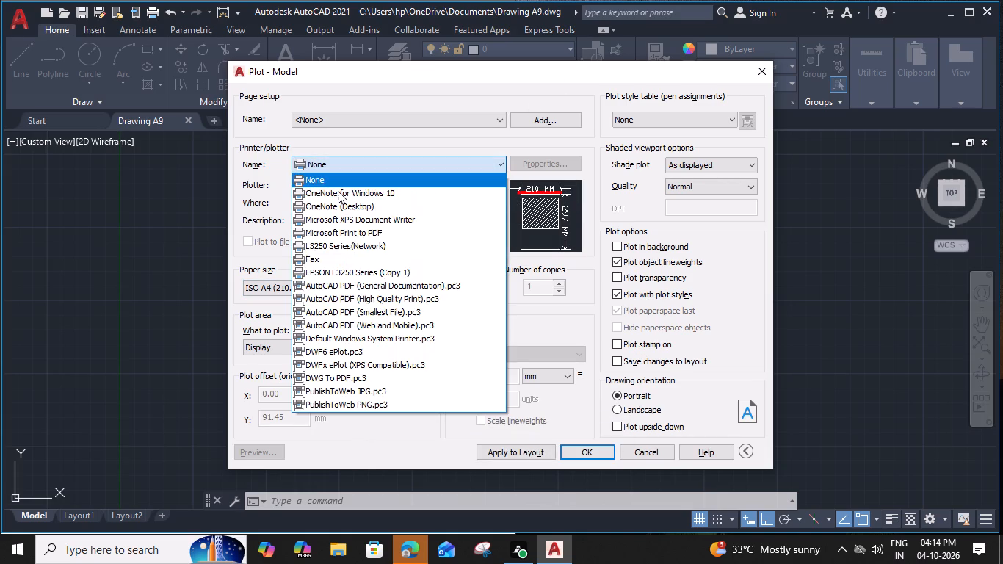
click(383, 294)
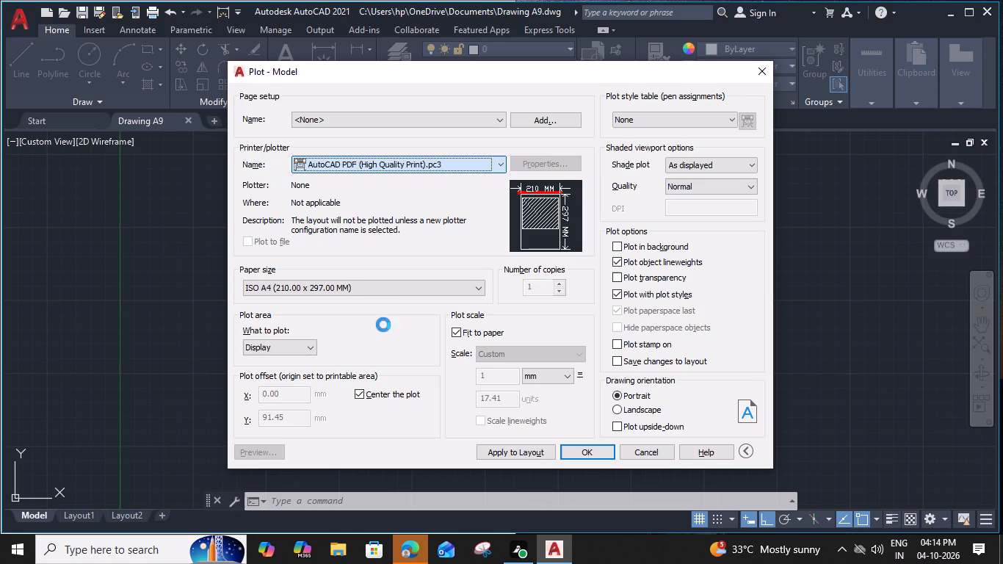
Set the plot area to a window around the whole floor plan with its dimensions and title, and preview the plot.
click(308, 349)
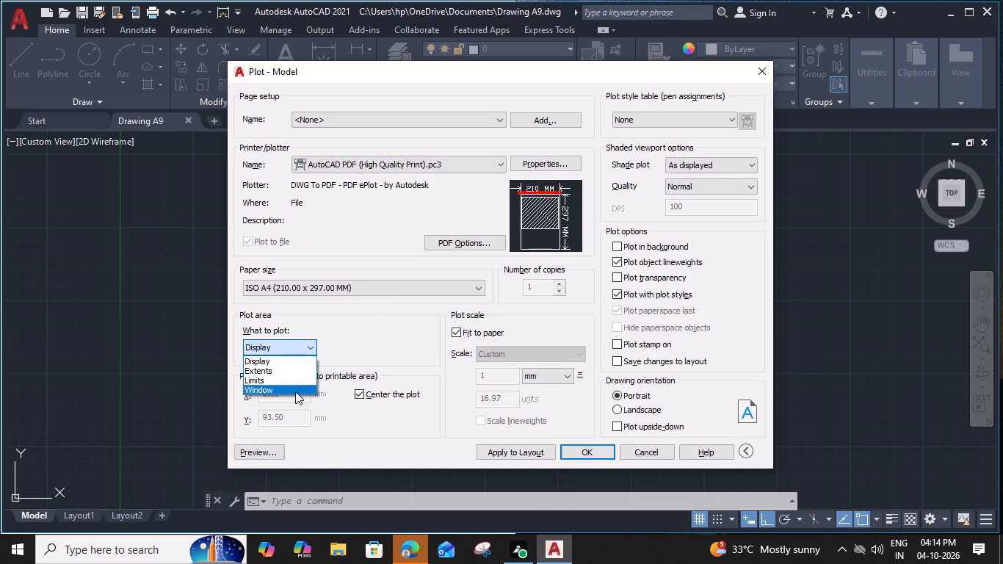
click(295, 391)
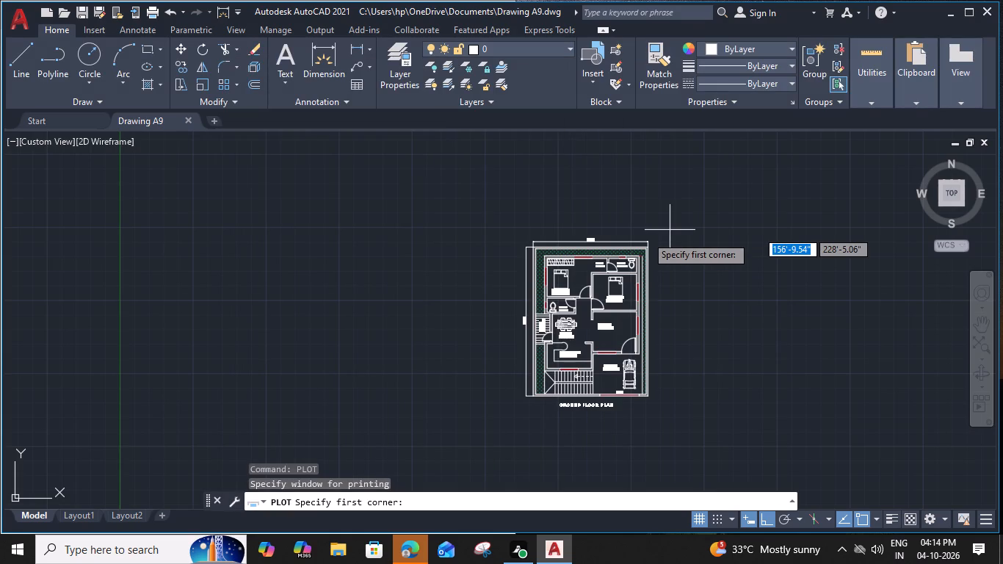
click(657, 232)
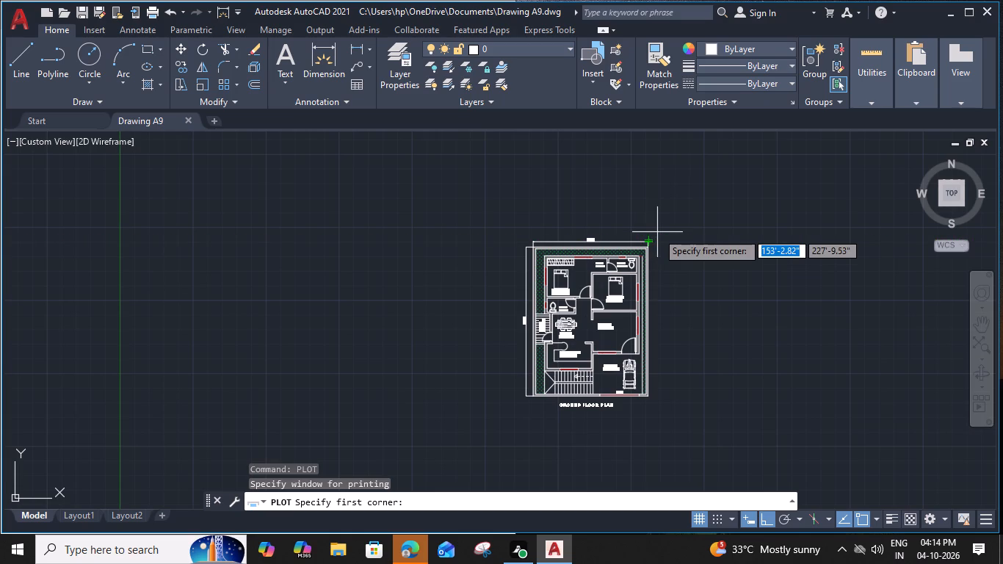
click(515, 408)
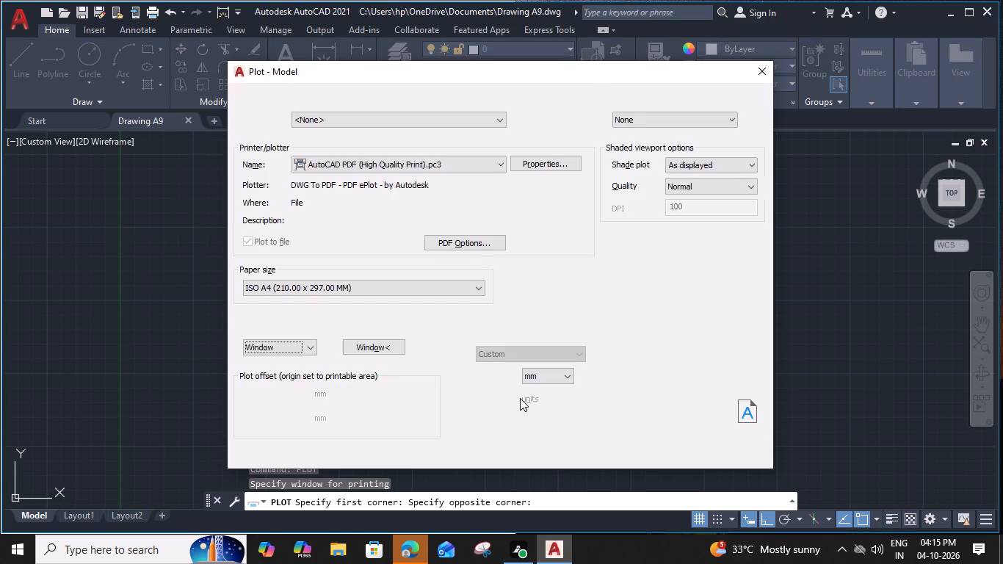
click(260, 454)
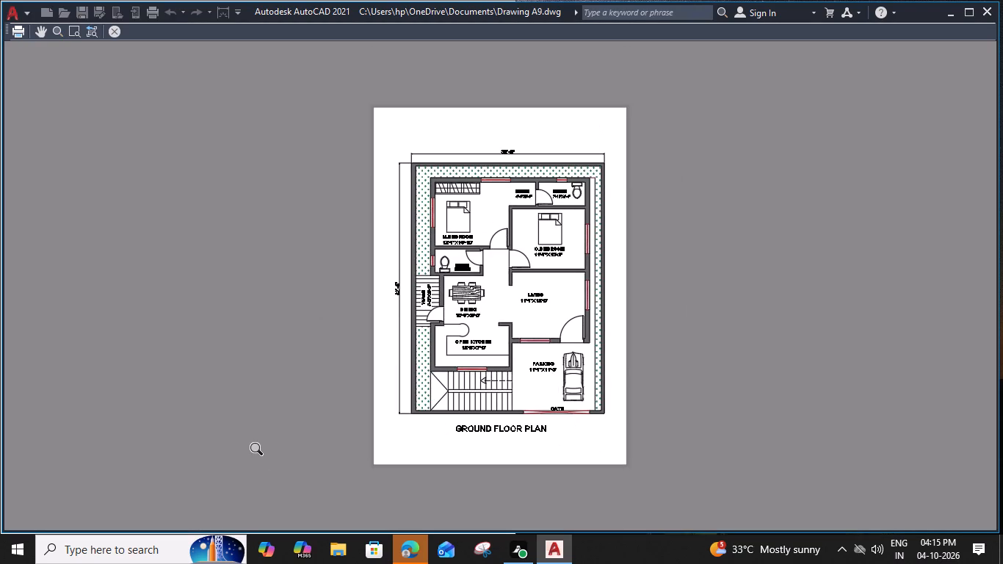
click(116, 32)
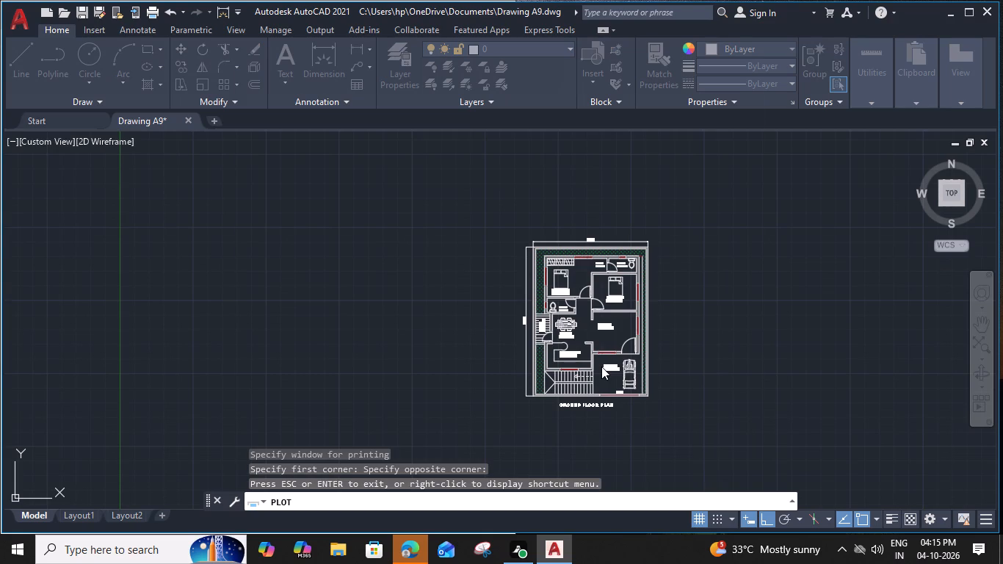
Plot the floor plan to a PDF file saved in Documents, and close the PDF viewer.
click(593, 447)
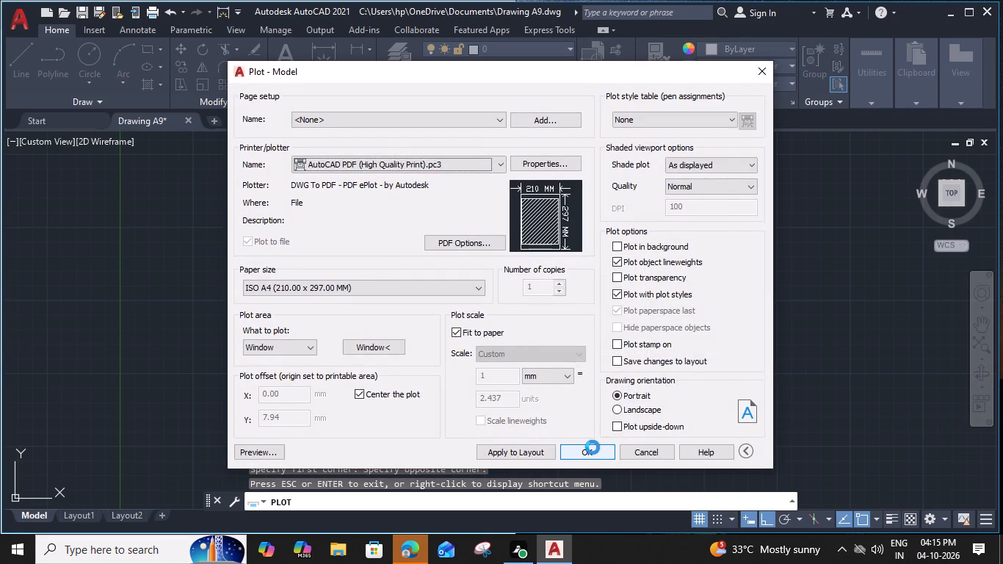
click(719, 405)
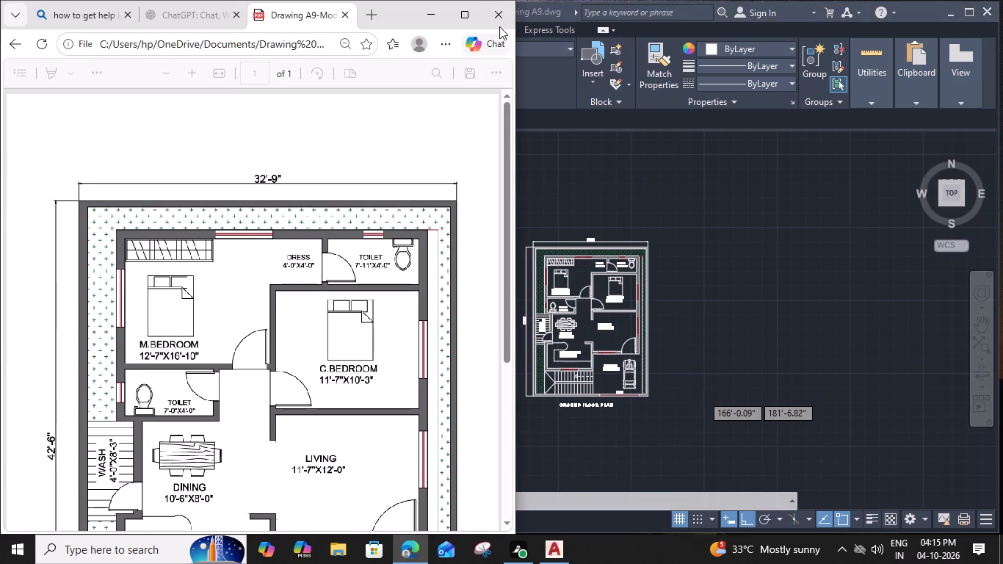
click(499, 21)
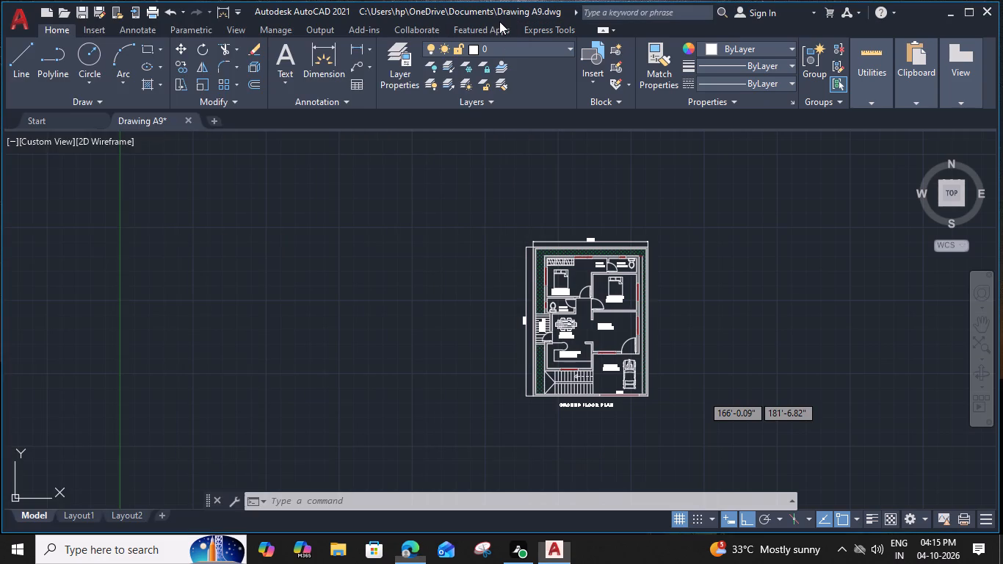
Create a new blank drawing alongside Drawing A9.
click(216, 117)
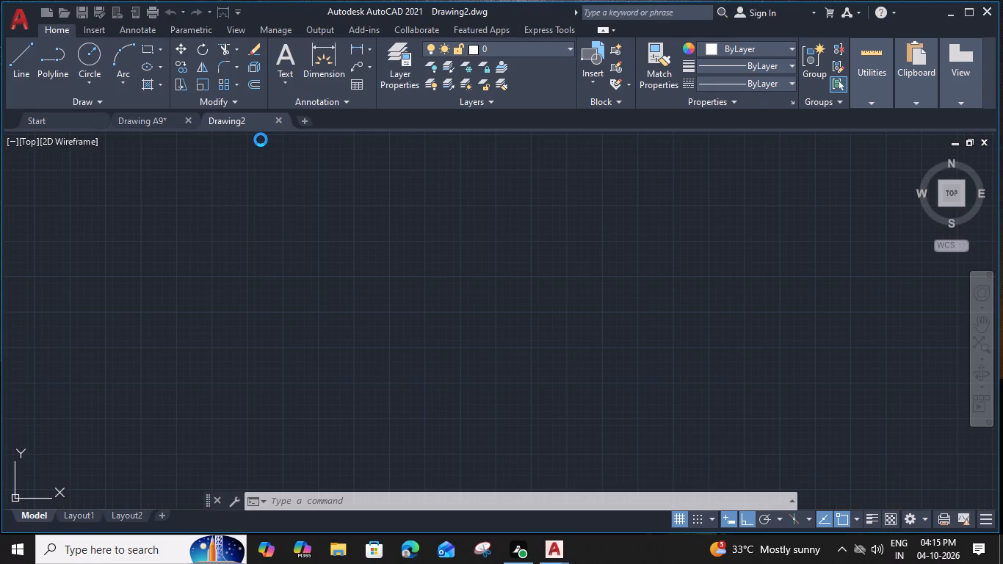
click(249, 112)
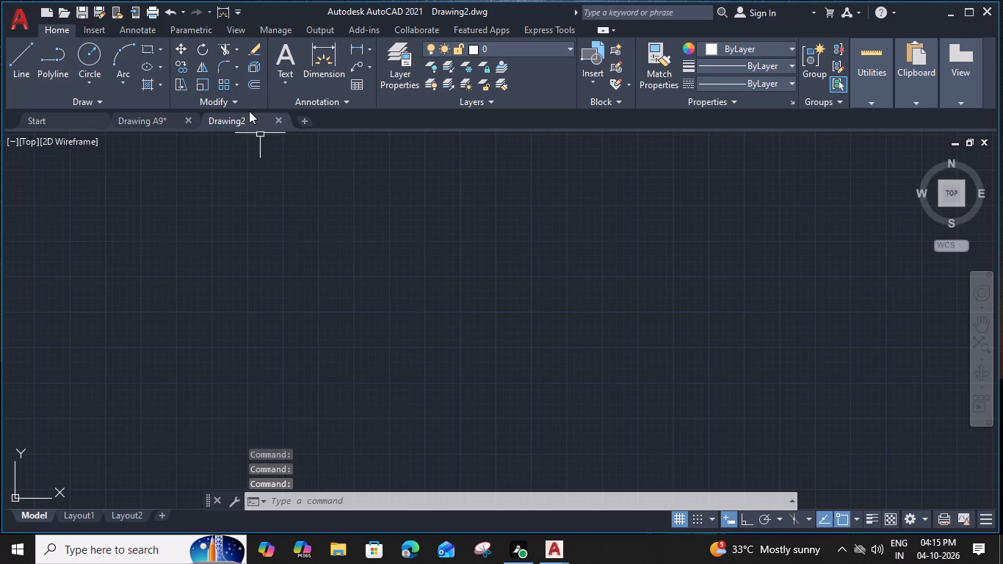
click(250, 118)
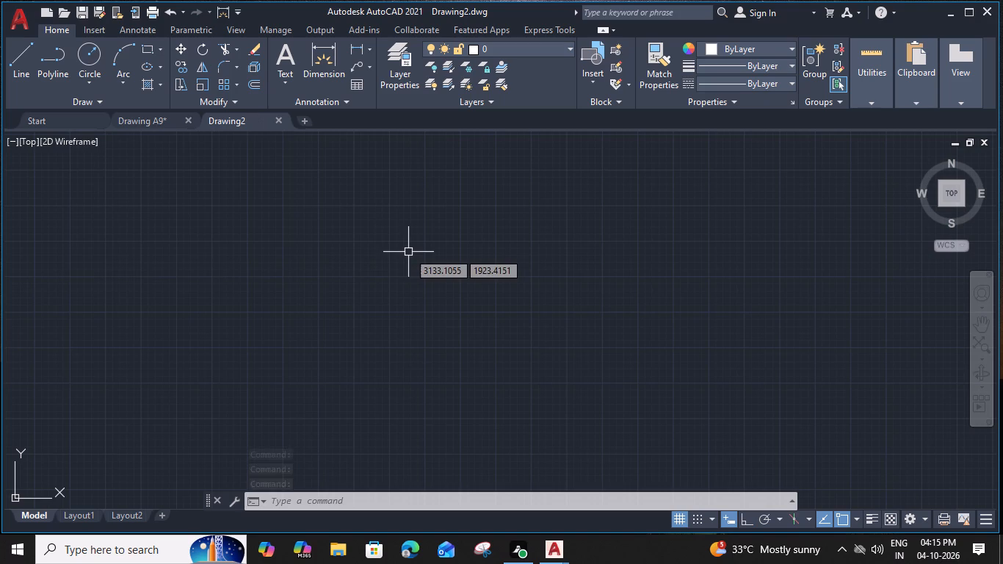
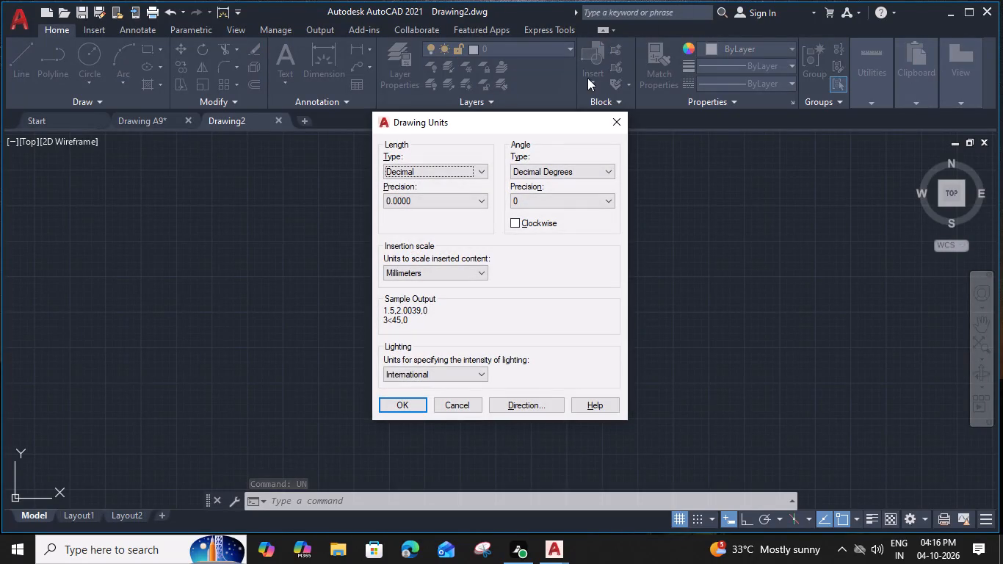
Set the drawing units to Engineering length with 0'-0.00" precision and an insertion scale in inches.
click(479, 170)
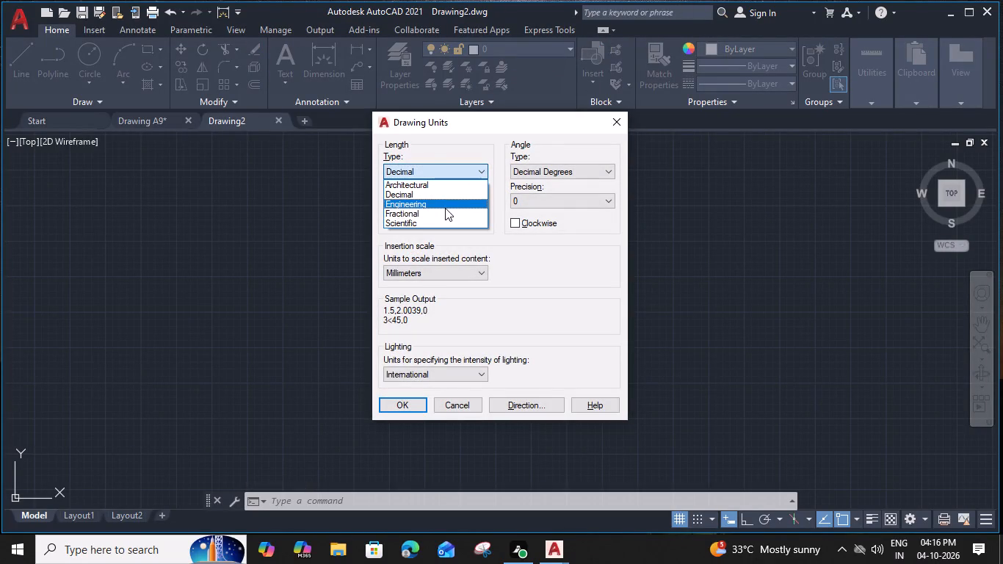
click(445, 208)
click(480, 203)
click(455, 234)
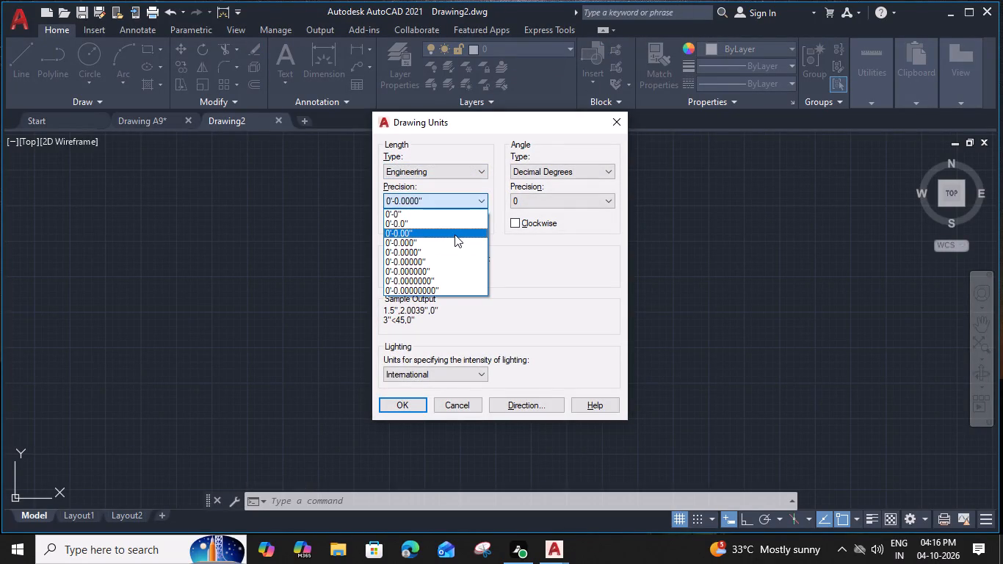
click(477, 274)
click(450, 296)
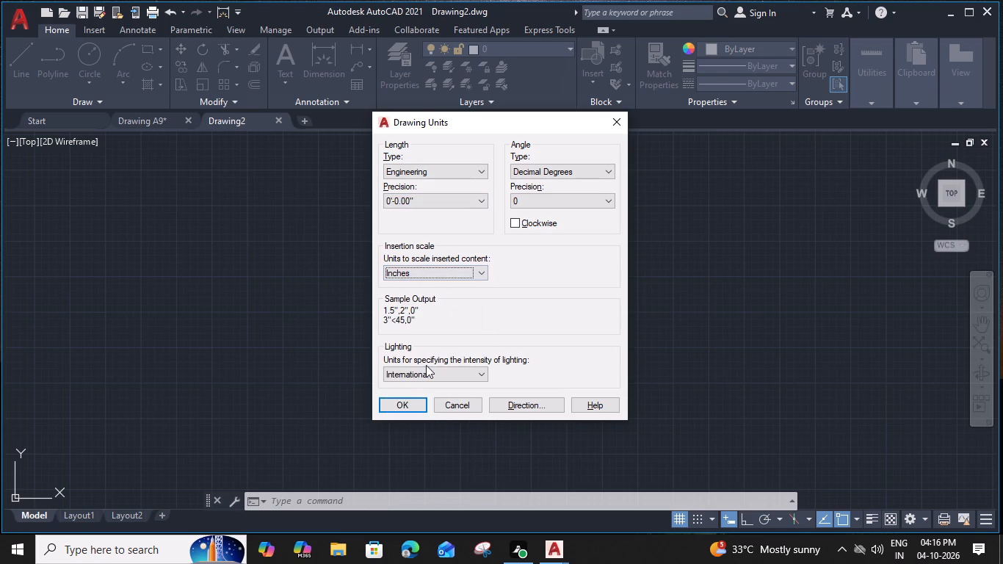
click(412, 400)
Modify the ISO-25 dimension style to Engineering primary units and a 9" text height, and keep it as the current style.
key(d)
key(space)
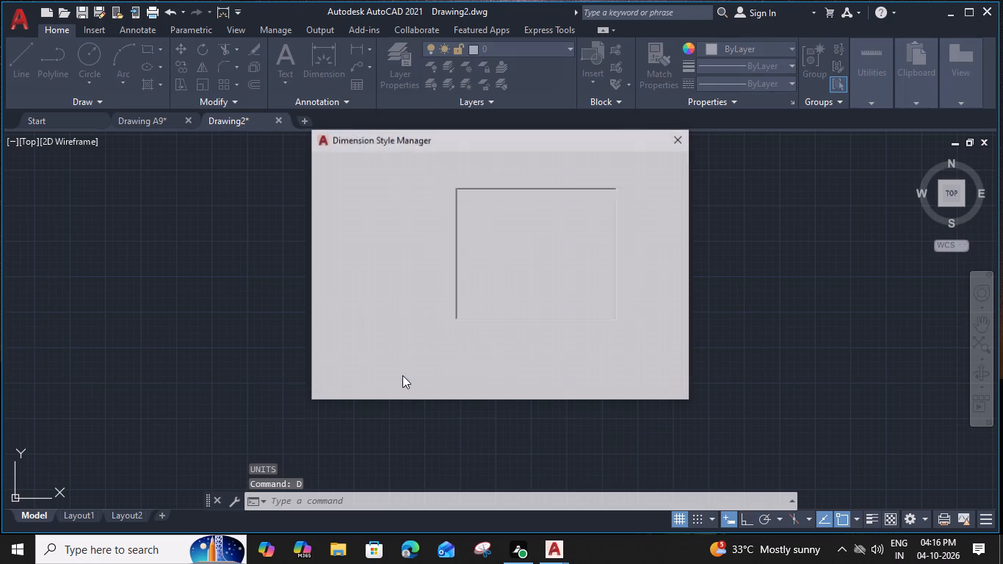
click(647, 238)
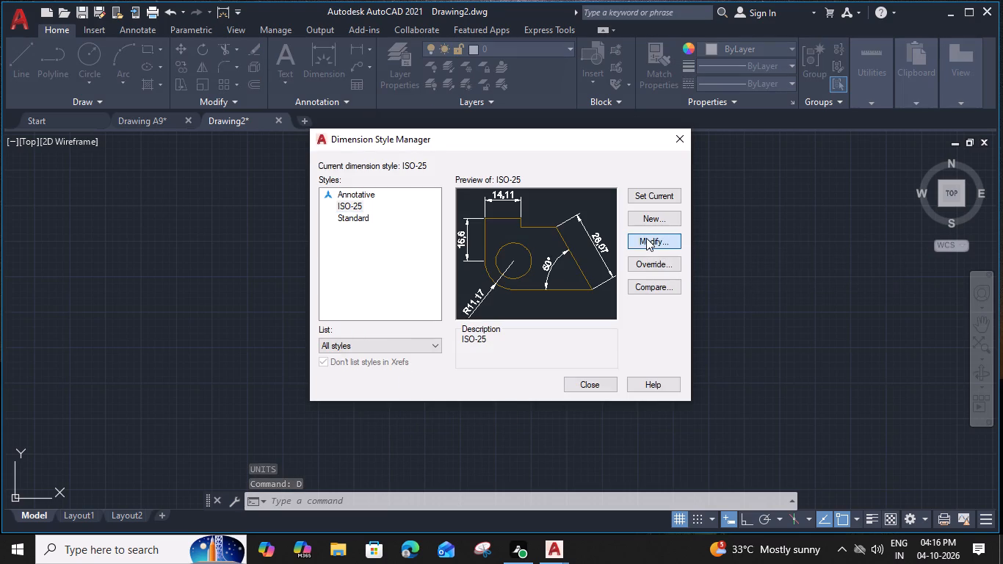
click(646, 238)
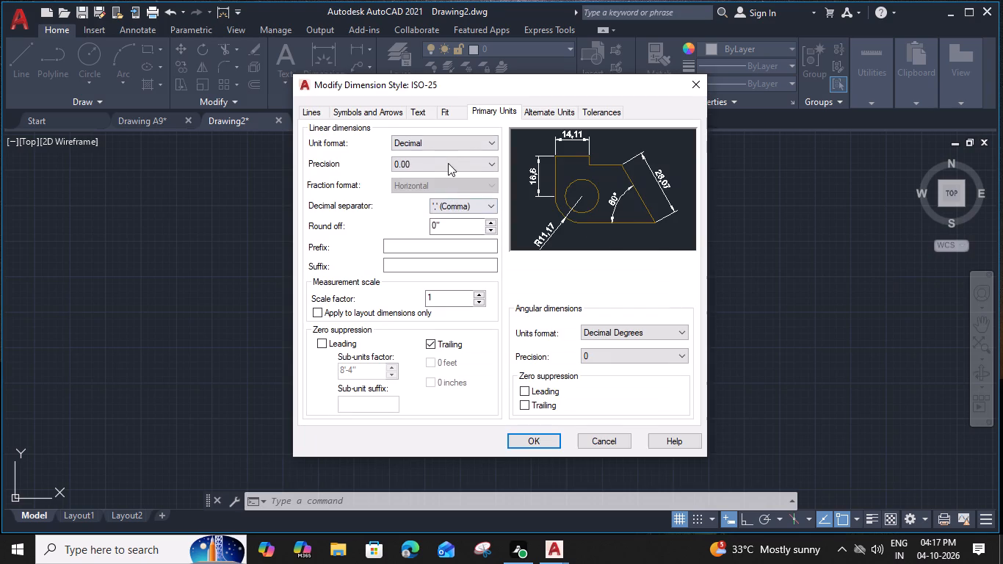
click(452, 147)
click(446, 179)
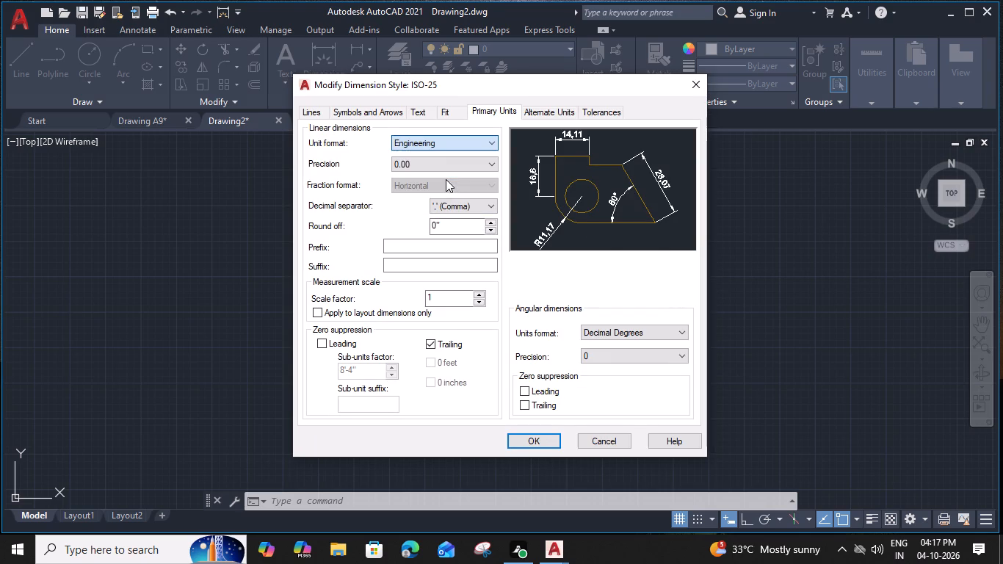
double_click(414, 112)
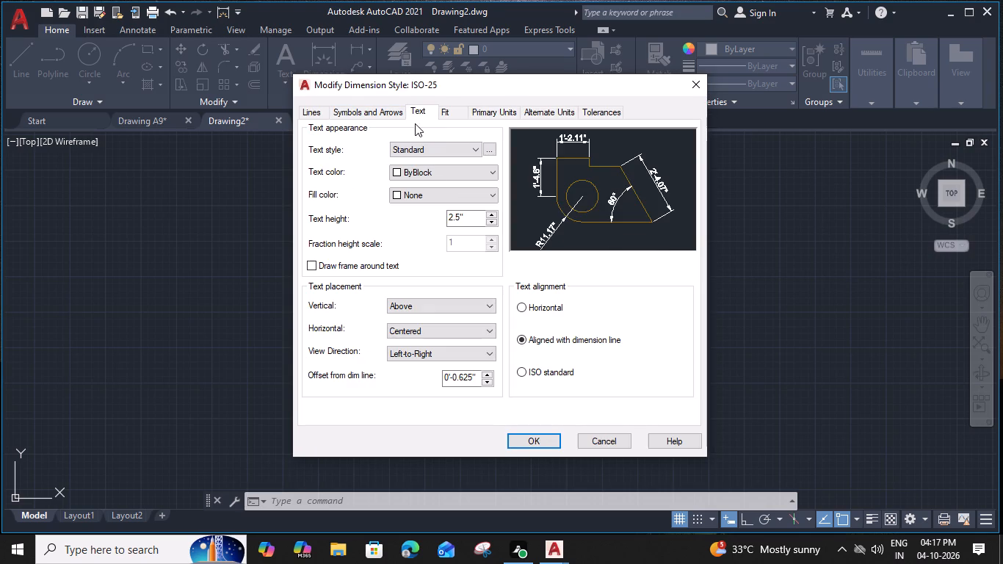
drag(468, 220, 435, 217)
key(9)
key(shift+quotedbl)
key(Return)
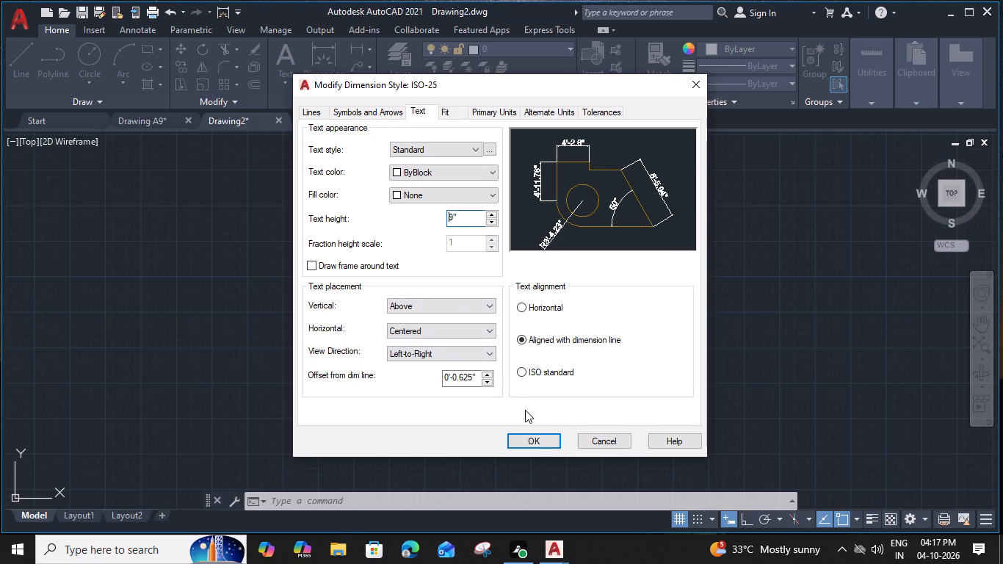
click(535, 441)
click(641, 195)
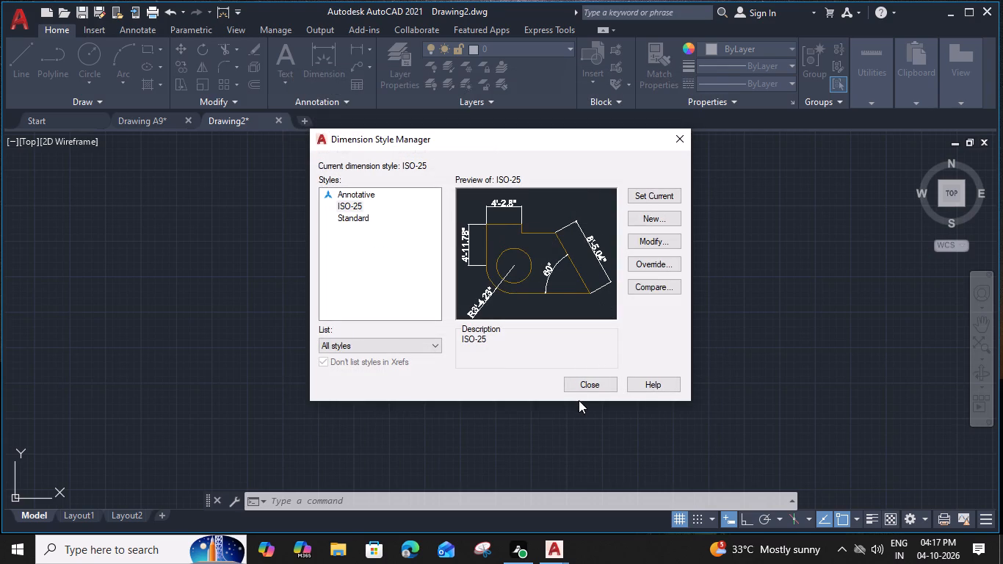
click(580, 386)
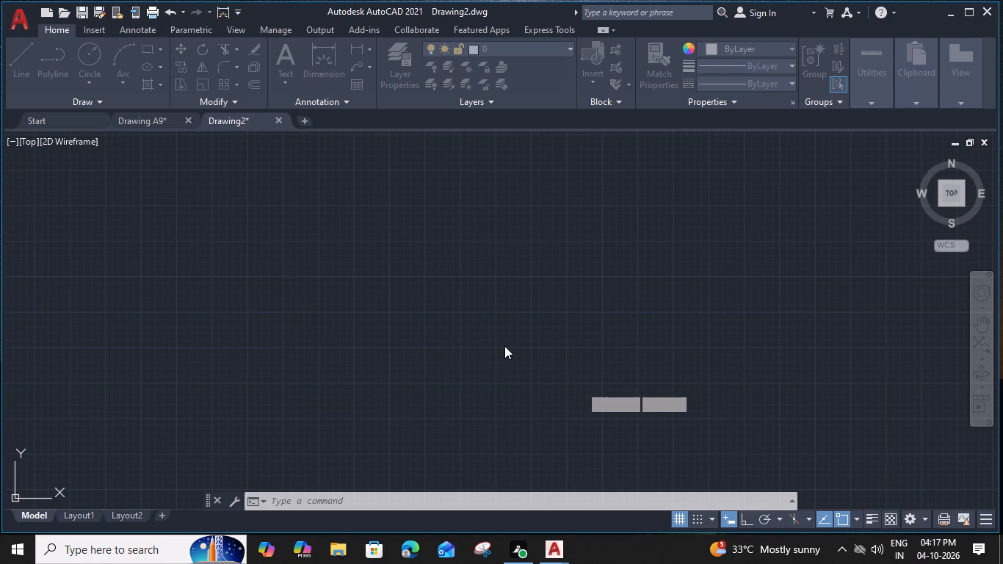
With Ortho on, draw a vertical base line and, from its lower end, a horizontal line about 312' long to the right.
key(ctrl+F8)
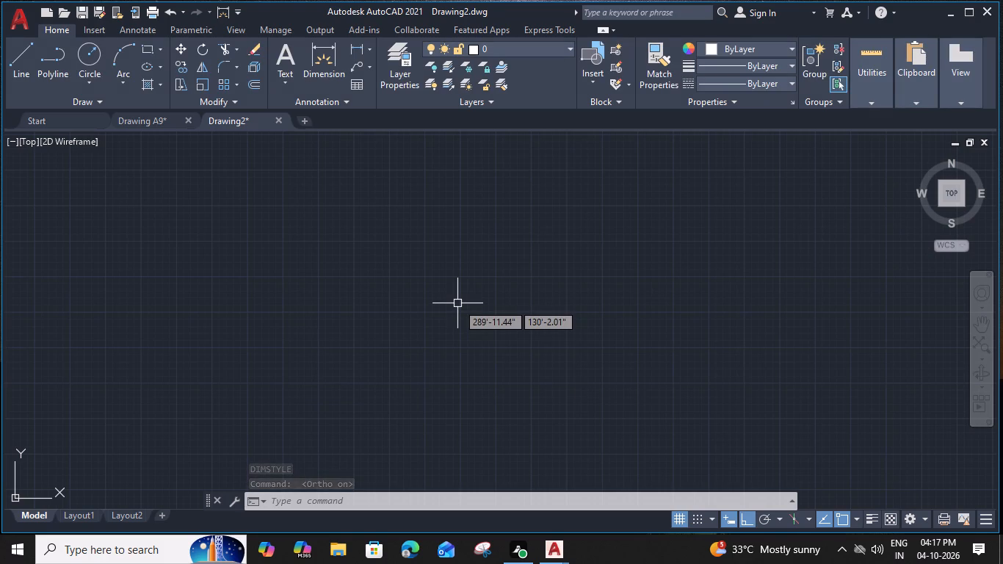
text(L)
key(space)
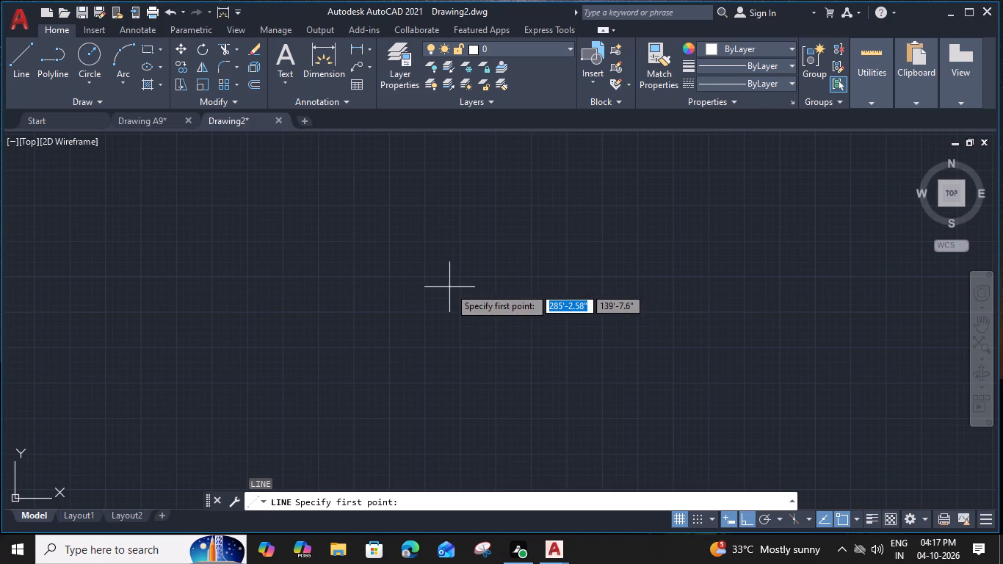
scroll(449, 287, down, 1)
middle_drag(435, 292, 535, 289)
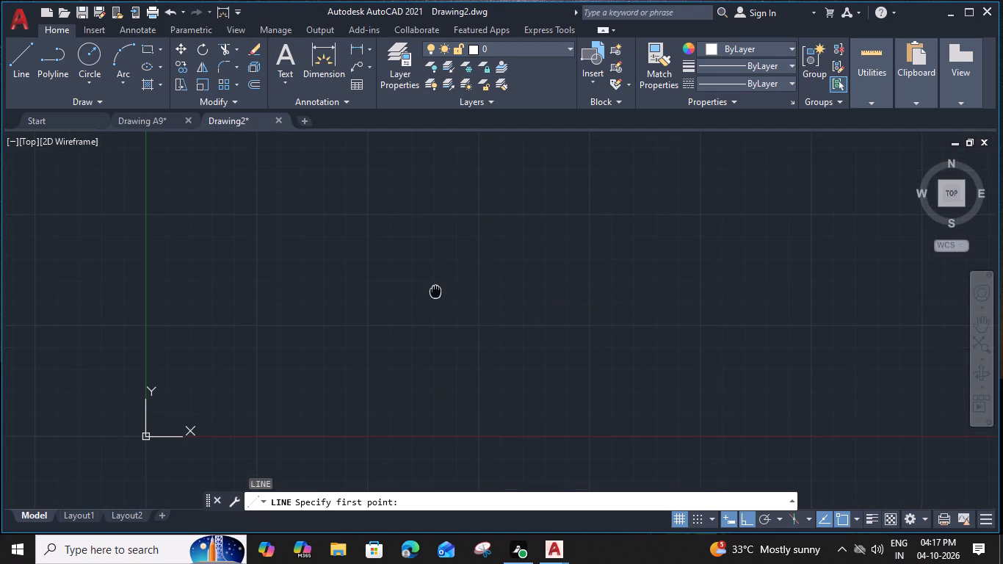
click(333, 232)
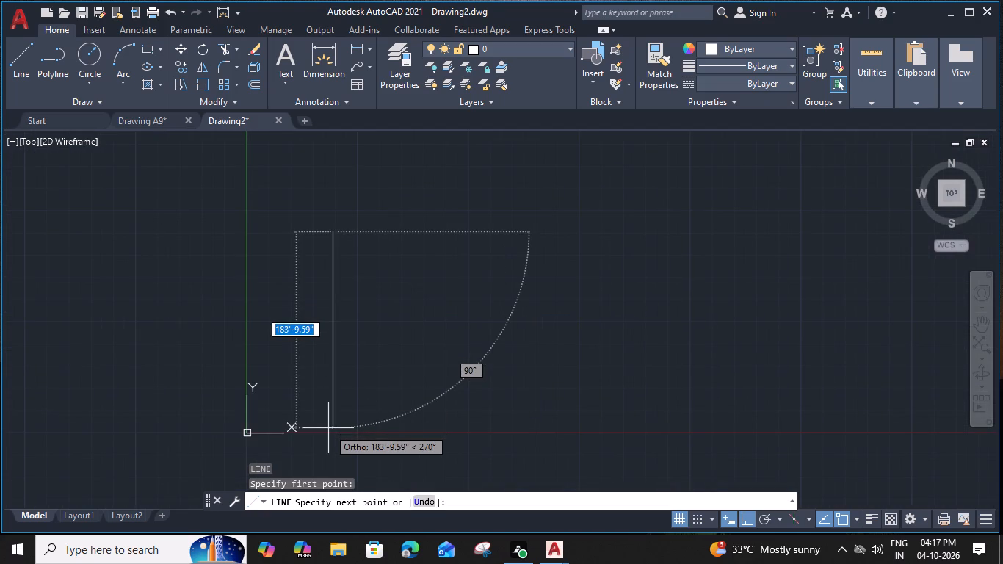
click(330, 407)
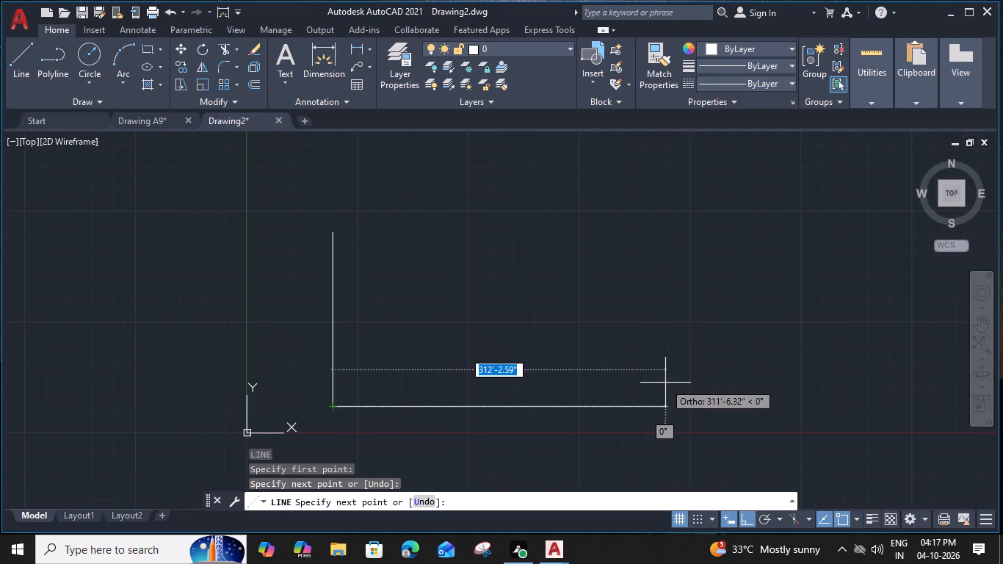
click(665, 383)
key(Escape)
Offset the vertical base line 9" to the right to form the outer wall's thickness.
middle_drag(469, 365, 477, 361)
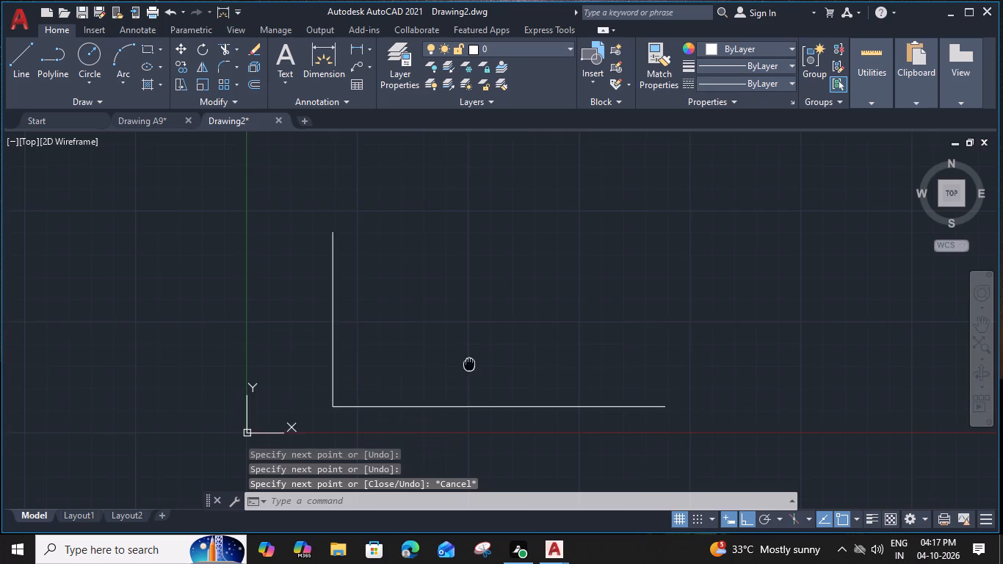
middle_drag(477, 361, 568, 349)
click(433, 309)
text(O)
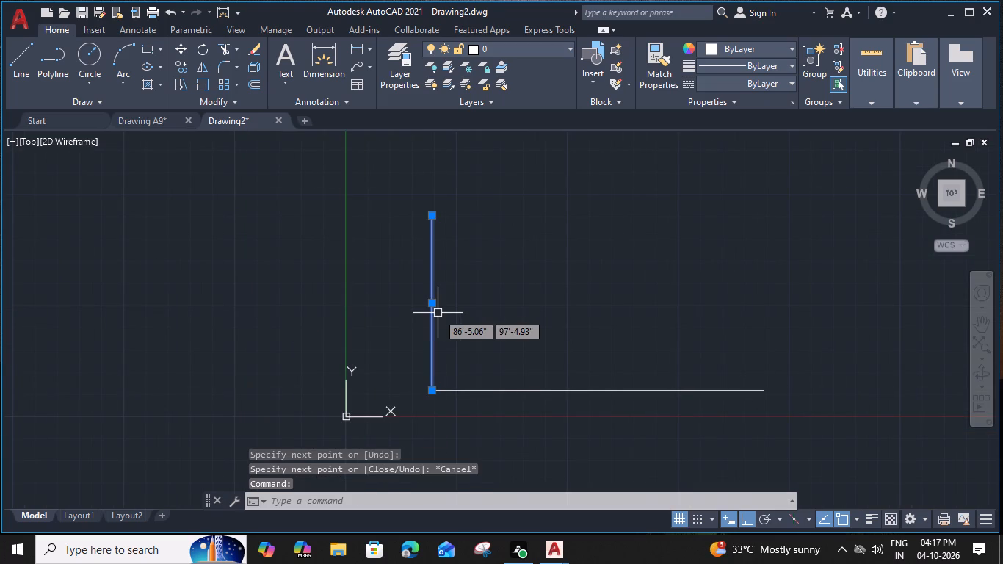
key(space)
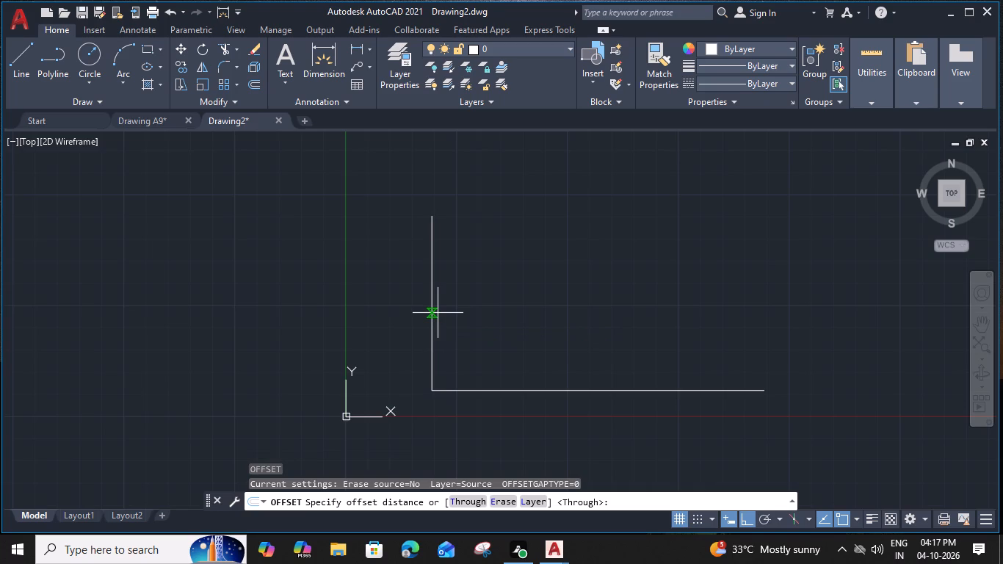
text(9")
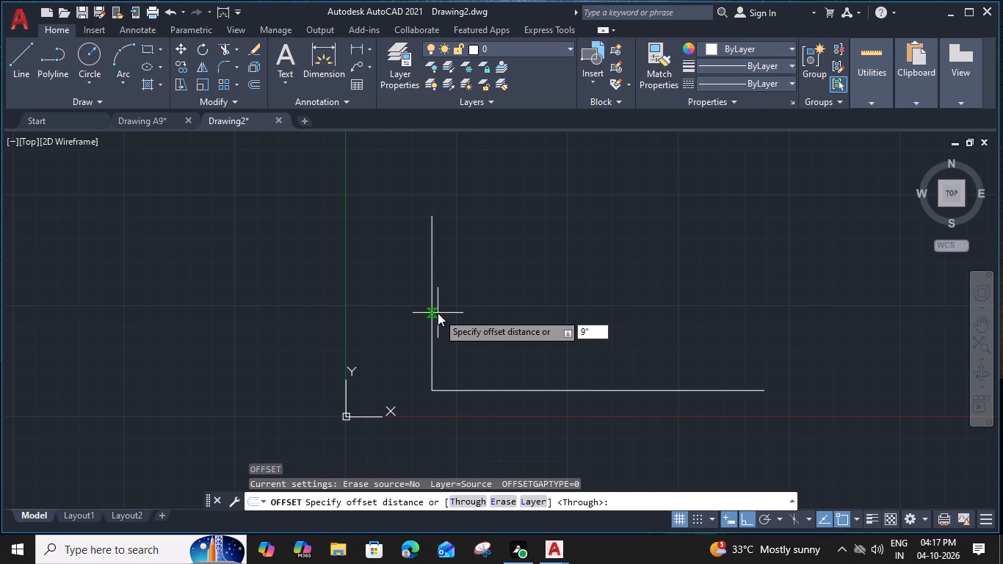
key(Return)
click(476, 314)
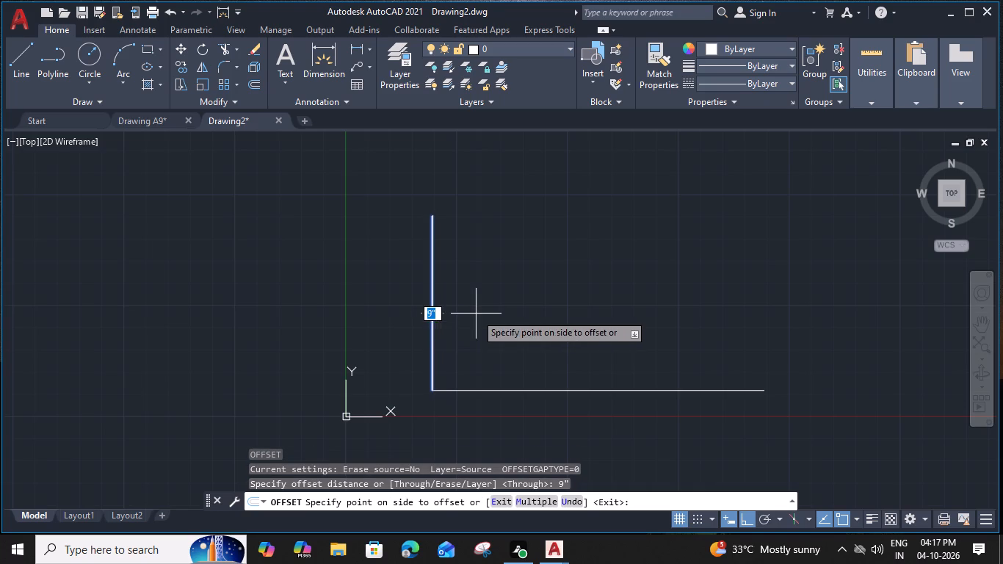
Offset the outer wall's inner line 9' to the right, and offset the resulting line another 6" for a partition wall.
scroll(437, 226, up, 5)
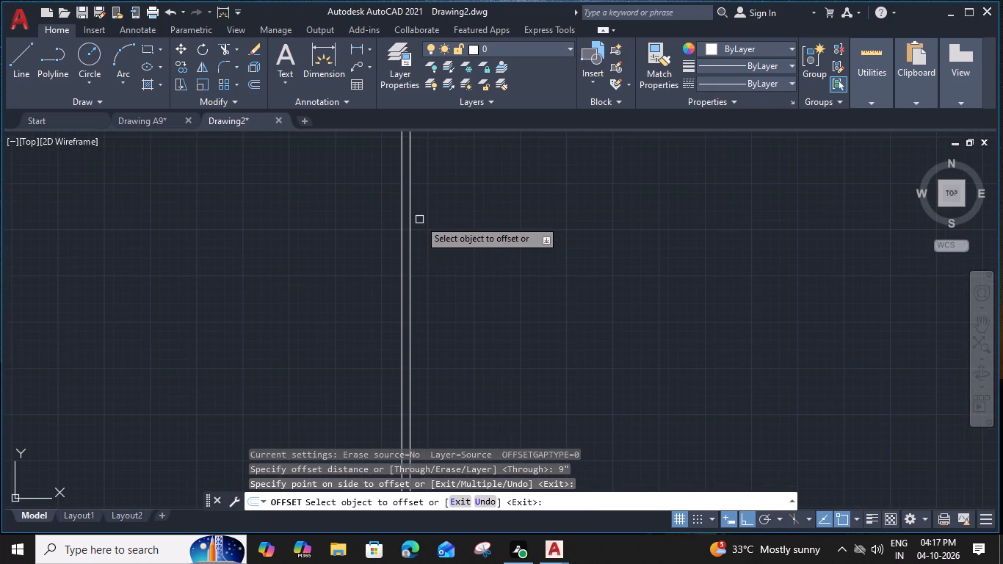
middle_drag(419, 220, 336, 348)
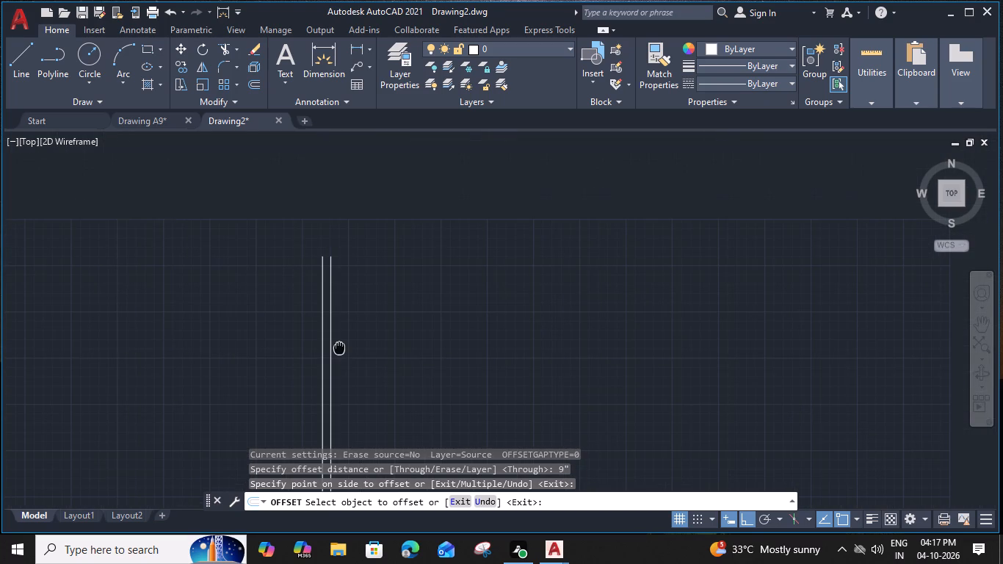
scroll(330, 316, up, 2)
click(318, 308)
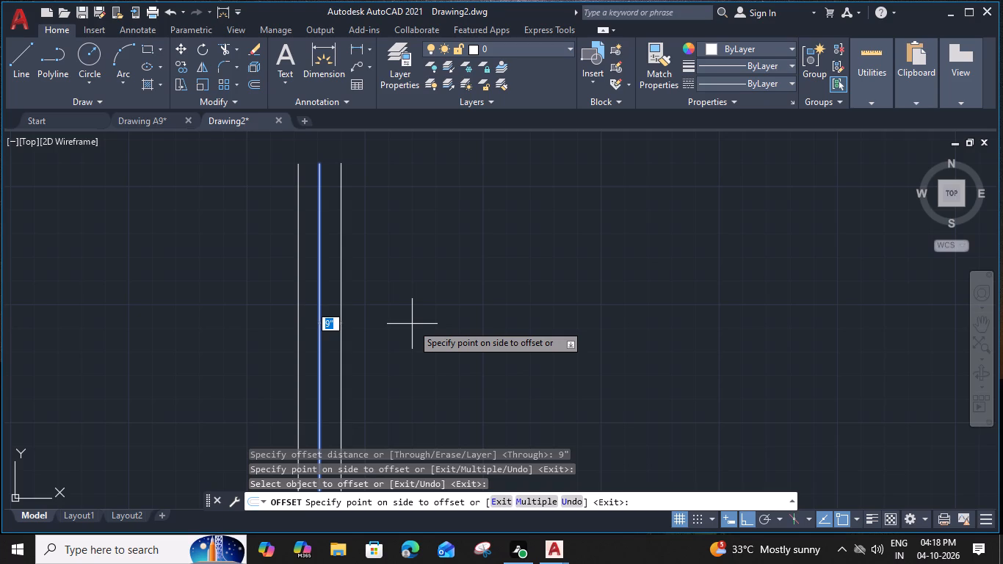
text(9')
key(space)
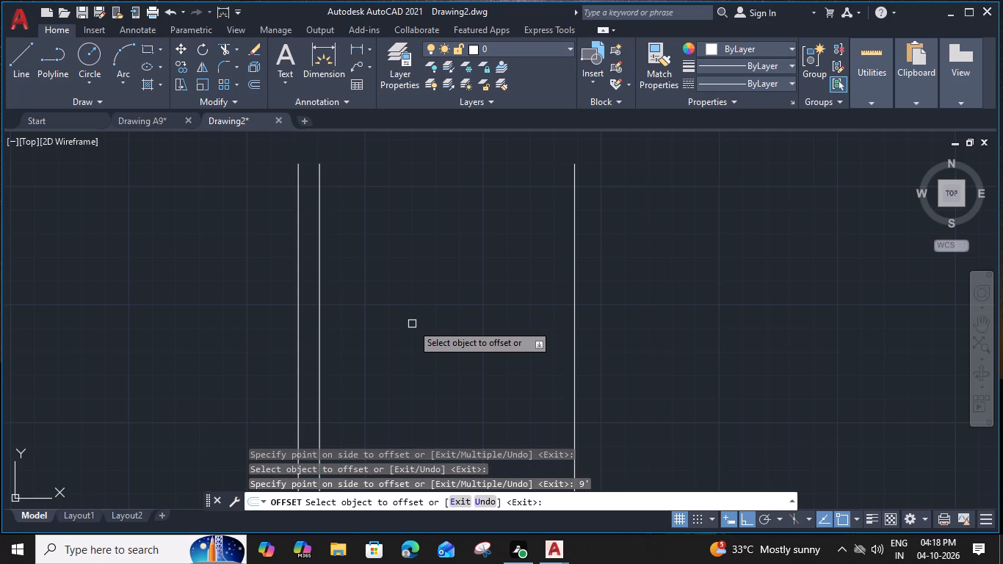
click(571, 264)
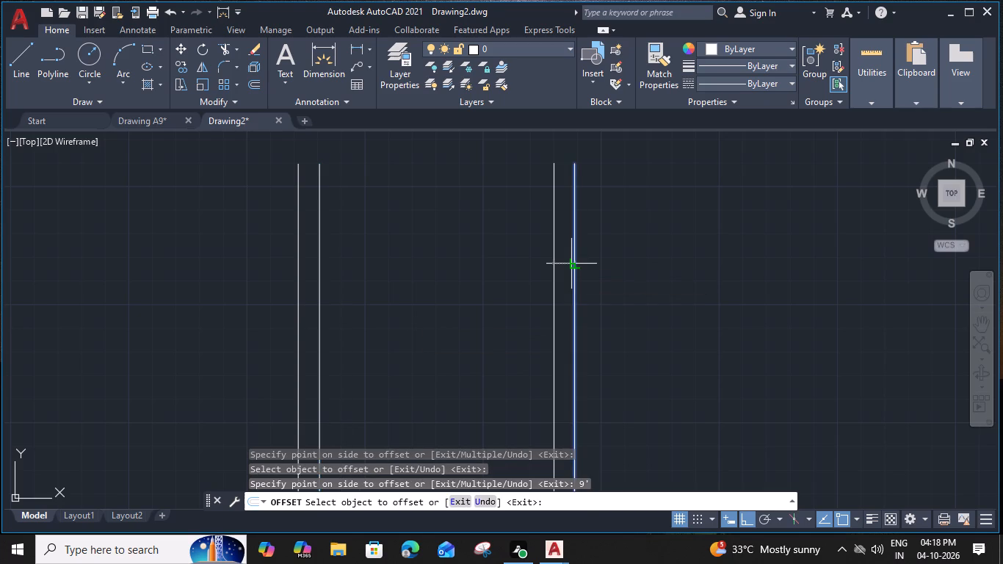
text(6")
key(Return)
Offset the partition's right-hand line 16' to the right, and offset the resulting line 6" for a second partition wall.
click(590, 269)
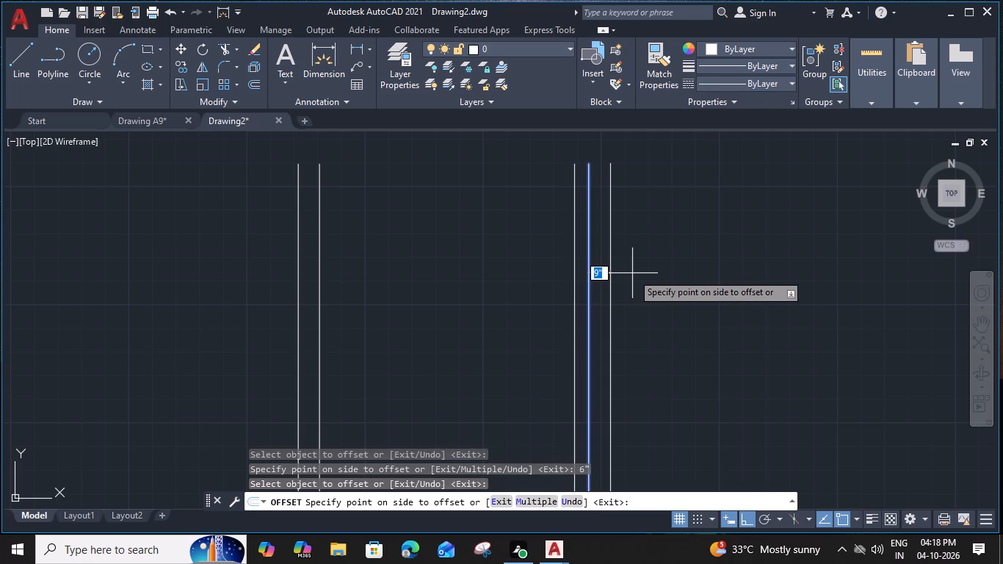
text(16')
key(Return)
middle_drag(641, 280, 537, 265)
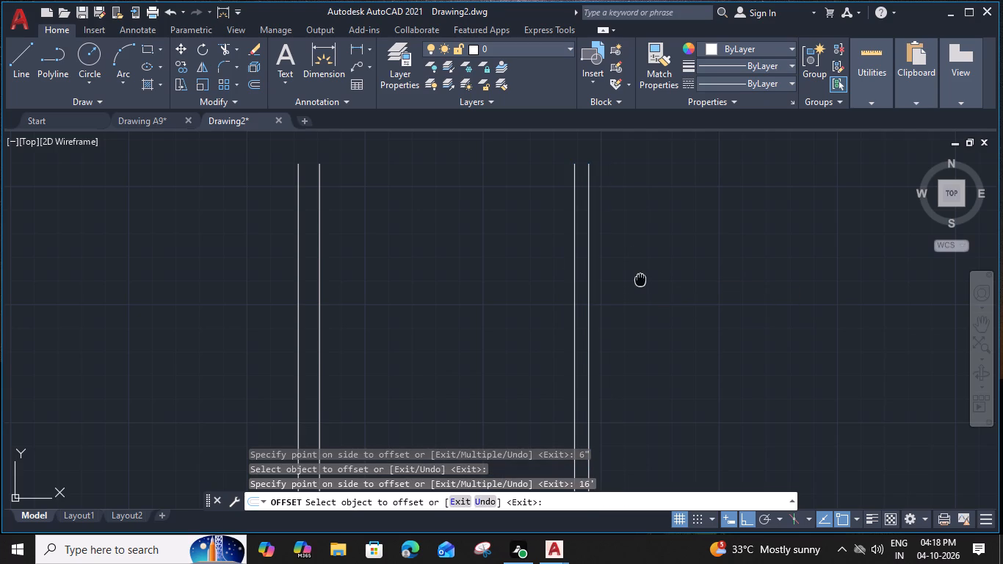
middle_drag(537, 265, 401, 301)
middle_drag(746, 290, 590, 262)
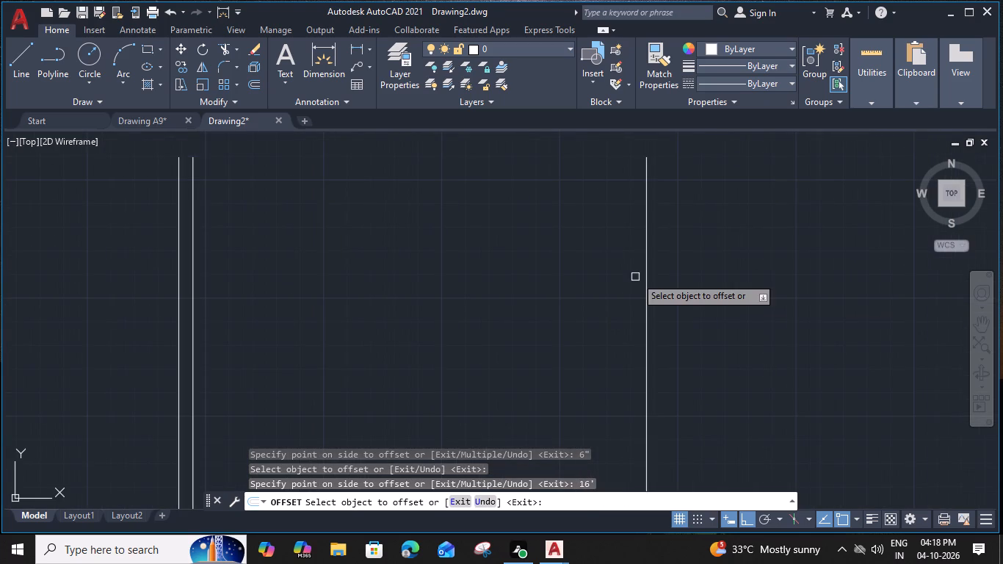
click(644, 277)
text(6")
key(Return)
Offset the second partition's right-hand line 13'6" to the right.
click(659, 281)
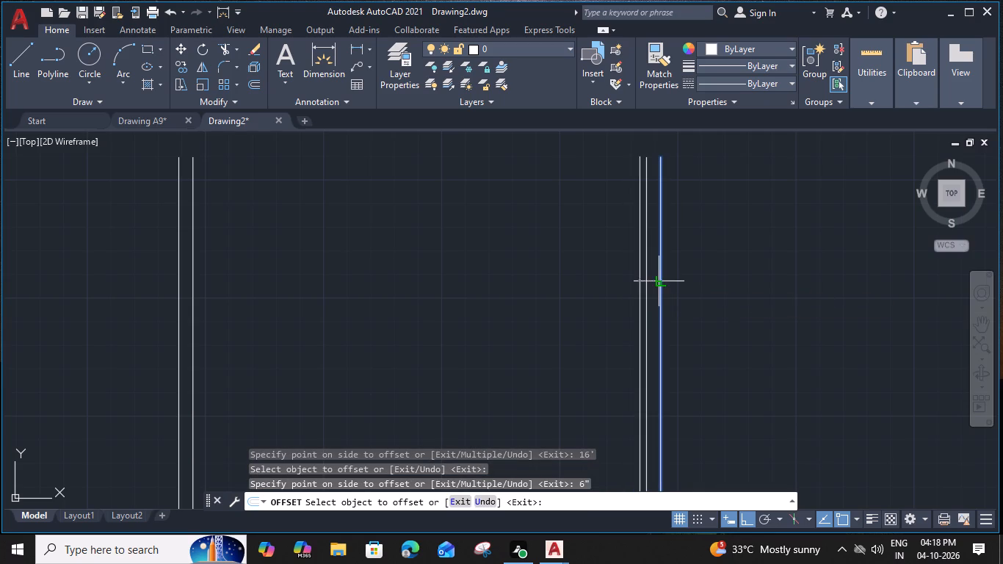
middle_drag(723, 286, 557, 261)
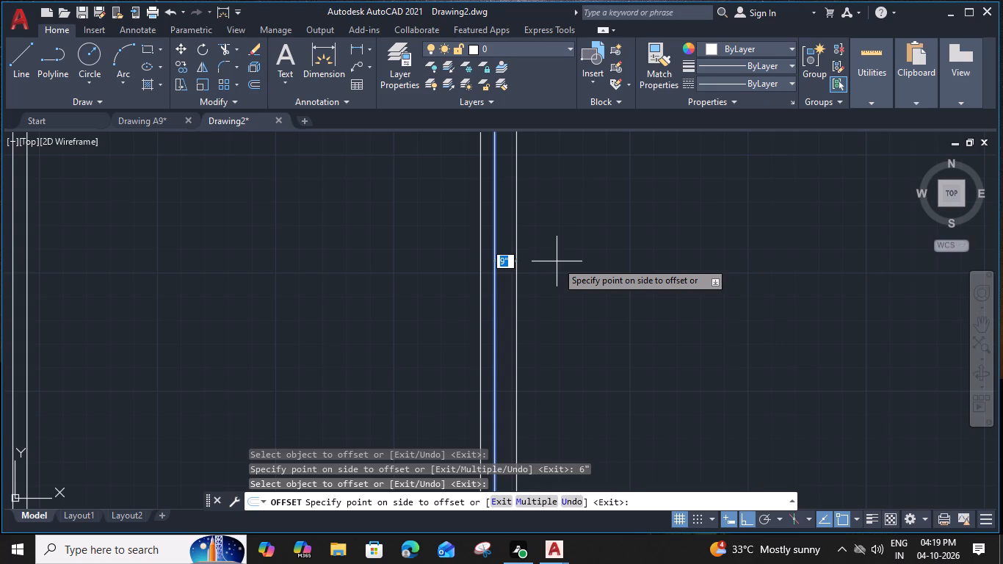
text(13')
text(6")
key(Return)
scroll(690, 353, down, 2)
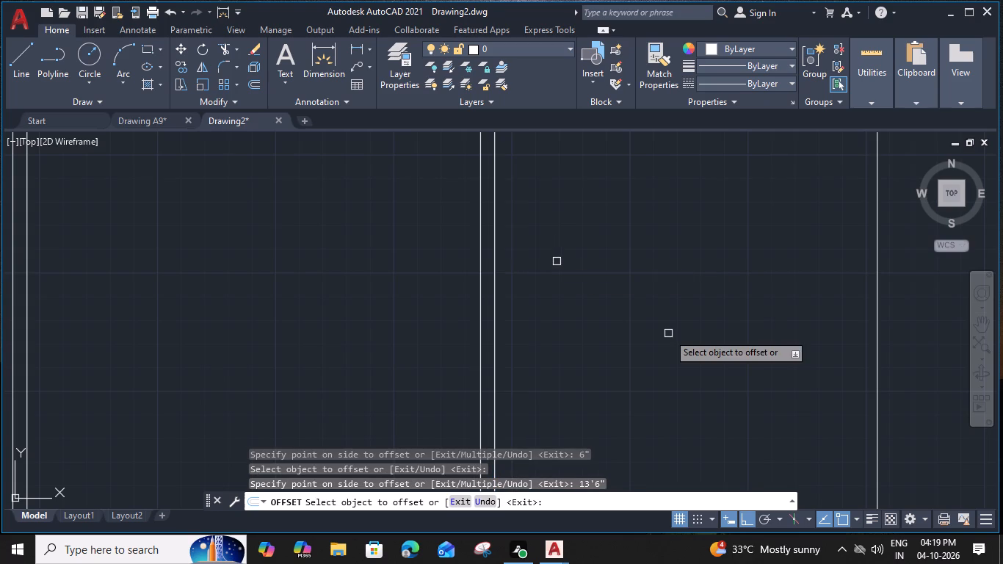
Offset the rightmost vertical line 9" to the right to form the right outer wall's thickness.
middle_drag(674, 322, 571, 277)
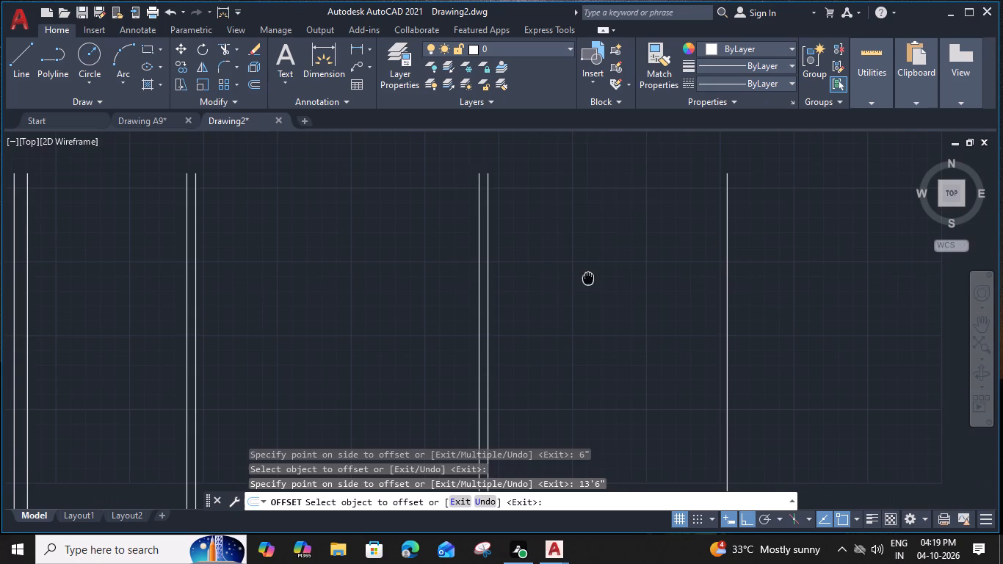
click(707, 289)
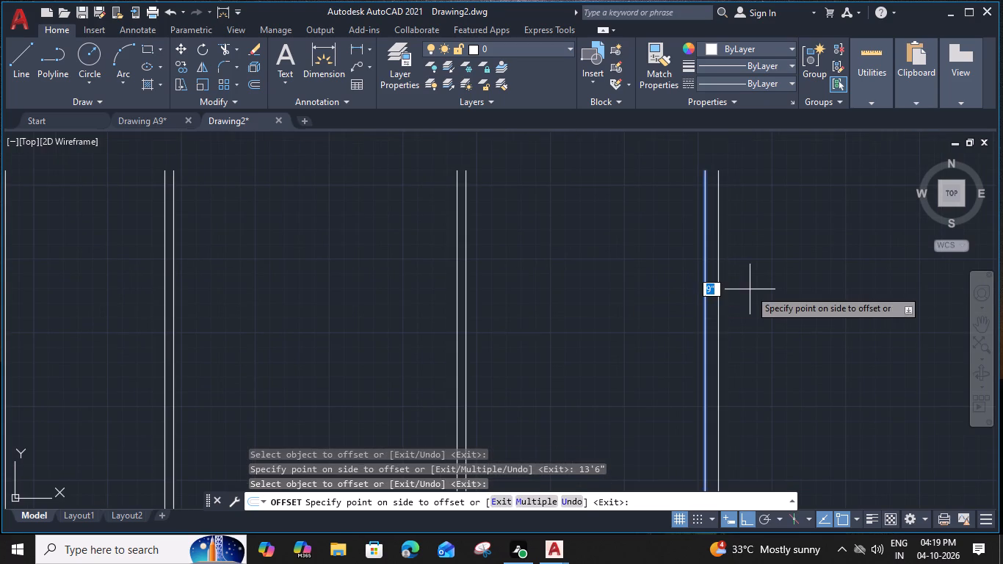
click(750, 289)
key(Escape)
Draw a horizontal line across the top ends of the vertical walls, from the left outer wall's corner to the right outer wall's corner.
scroll(620, 305, down, 2)
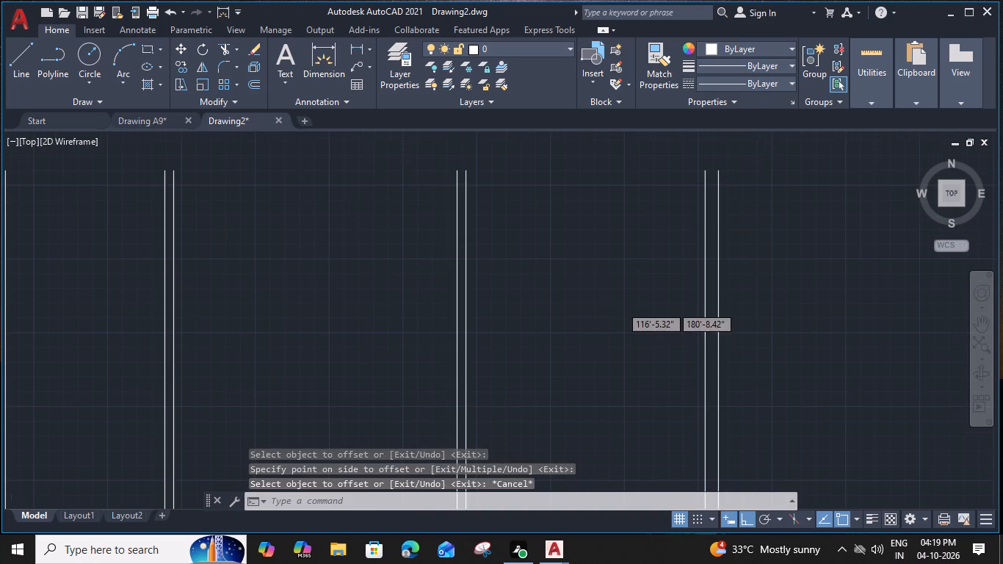
middle_drag(589, 305, 649, 312)
key(l)
key(space)
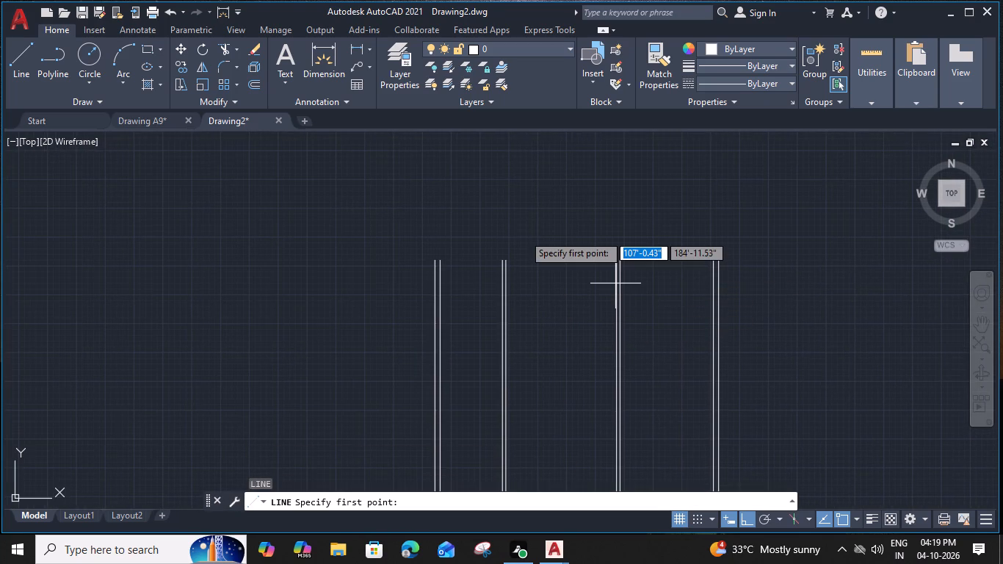
click(432, 258)
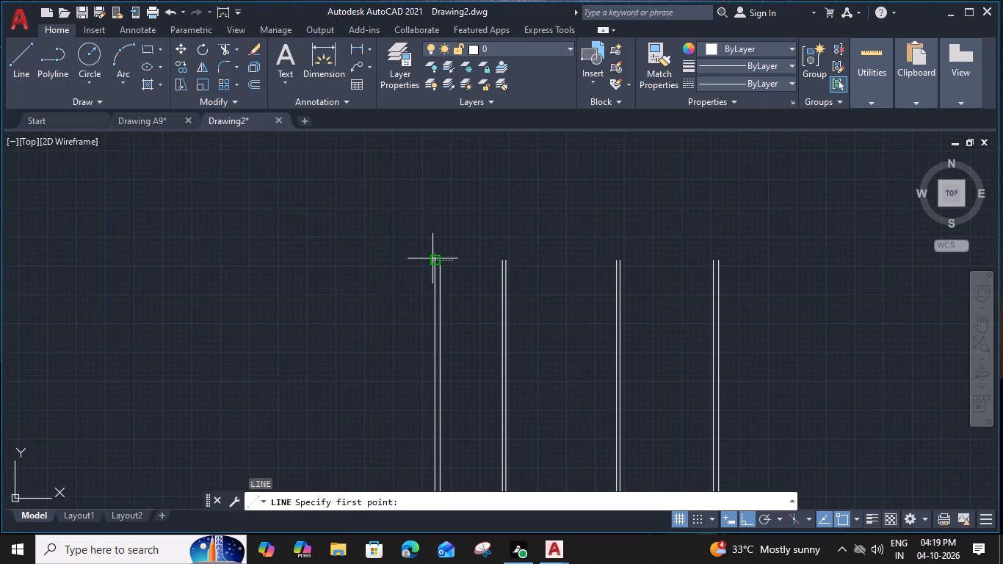
click(720, 261)
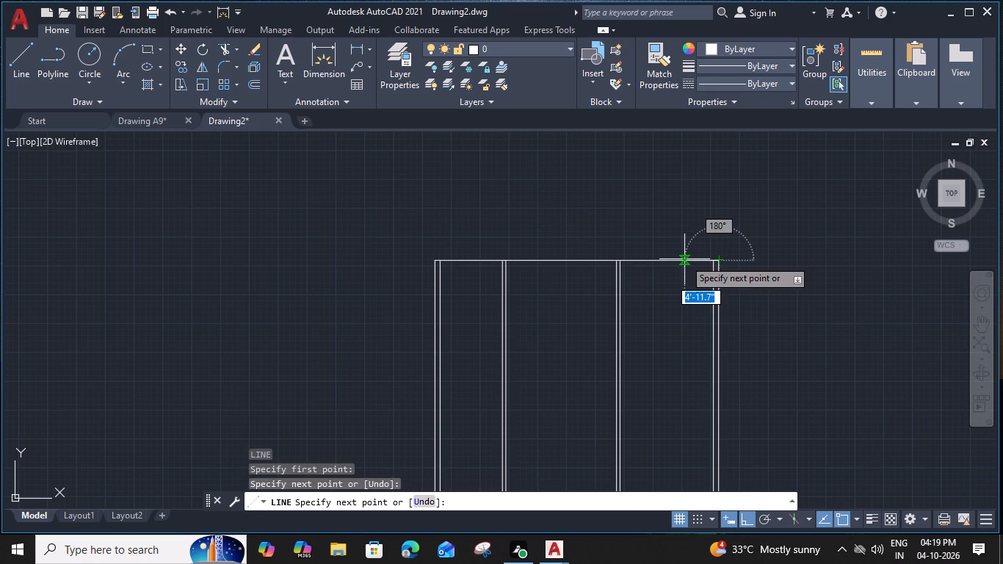
key(Escape)
Offset the top horizontal line 9" downward to form the top outer wall's thickness.
click(681, 258)
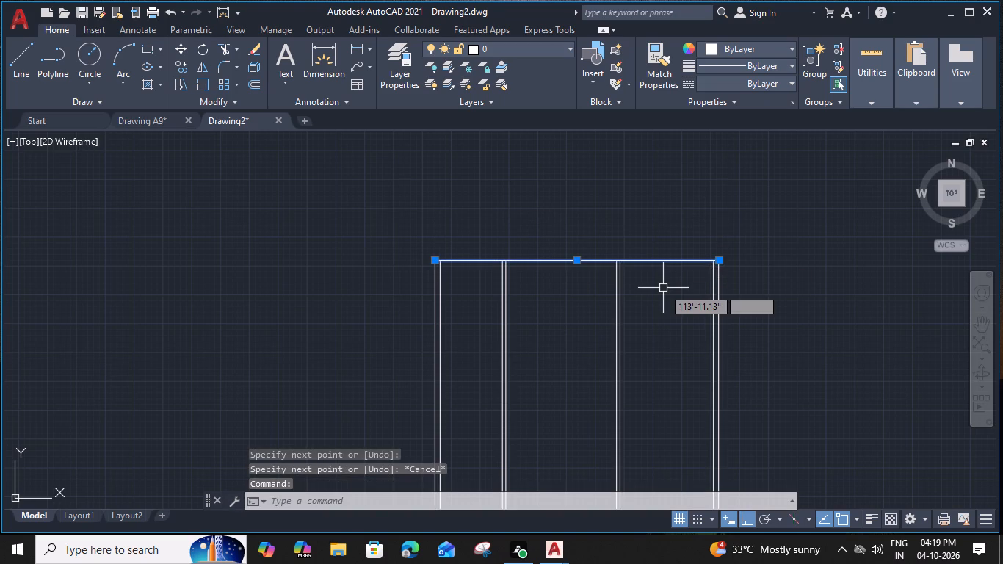
text(O 9)
key(shift+quotedbl)
key(Return)
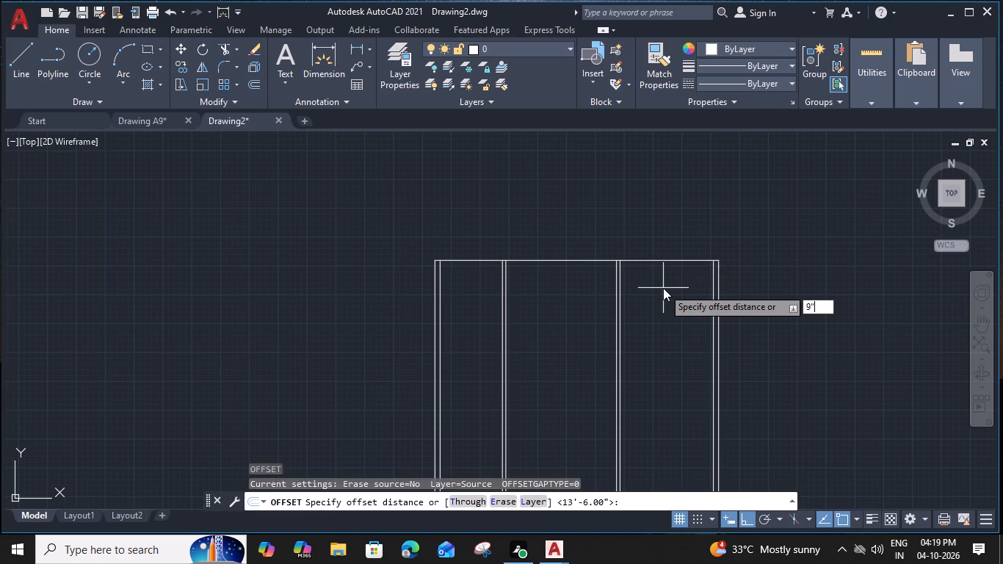
click(669, 321)
key(Escape)
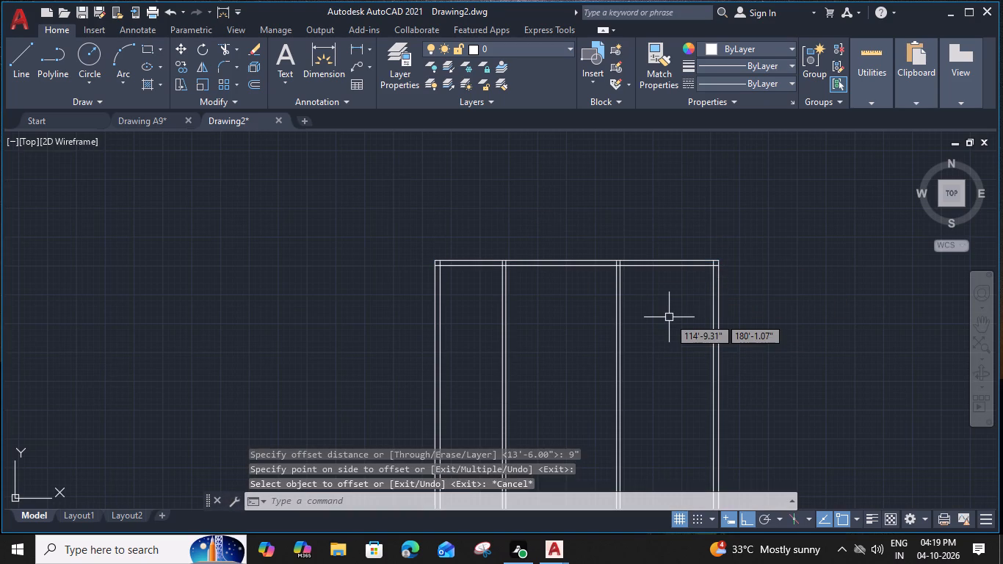
Trim the overlapping wall lines at the plan's top right corner and where the second partition meets the top wall.
text(TR)
key(space)
scroll(709, 259, up, 3)
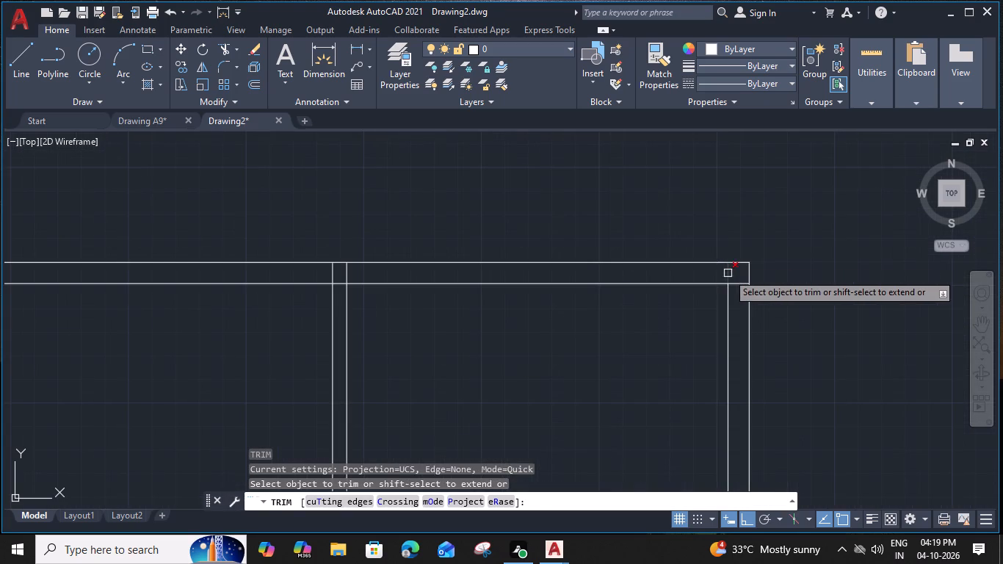
click(728, 273)
click(740, 285)
click(353, 270)
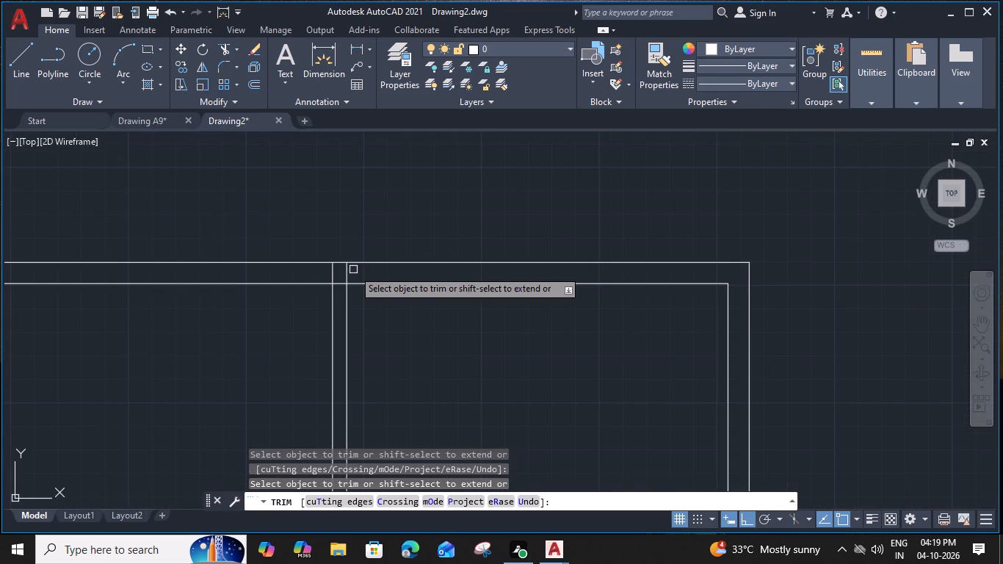
click(326, 272)
click(338, 280)
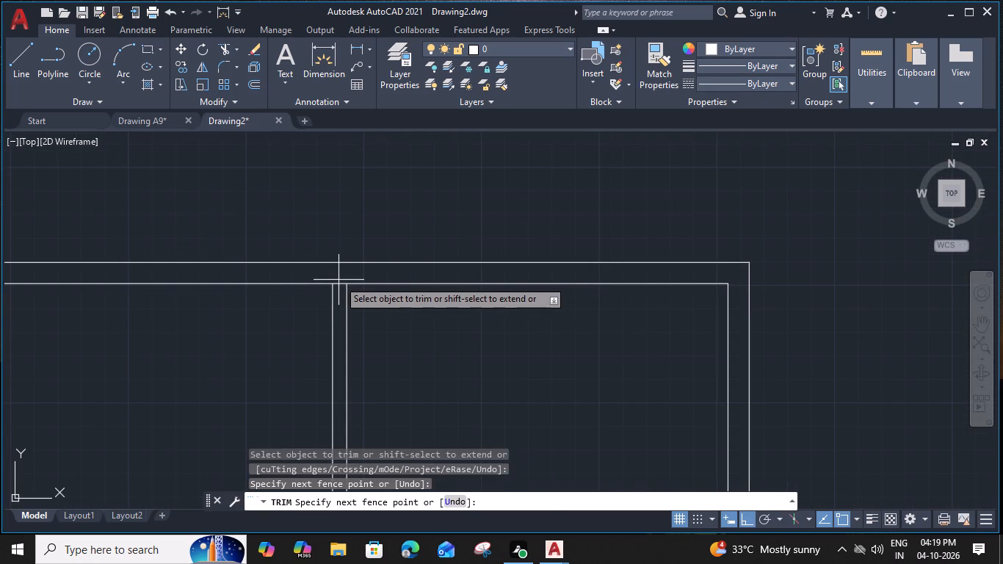
click(339, 289)
Trim the overlapping wall lines where the first partition meets the top wall and at the plan's top left corner.
scroll(339, 289, down, 1)
middle_drag(366, 302, 714, 285)
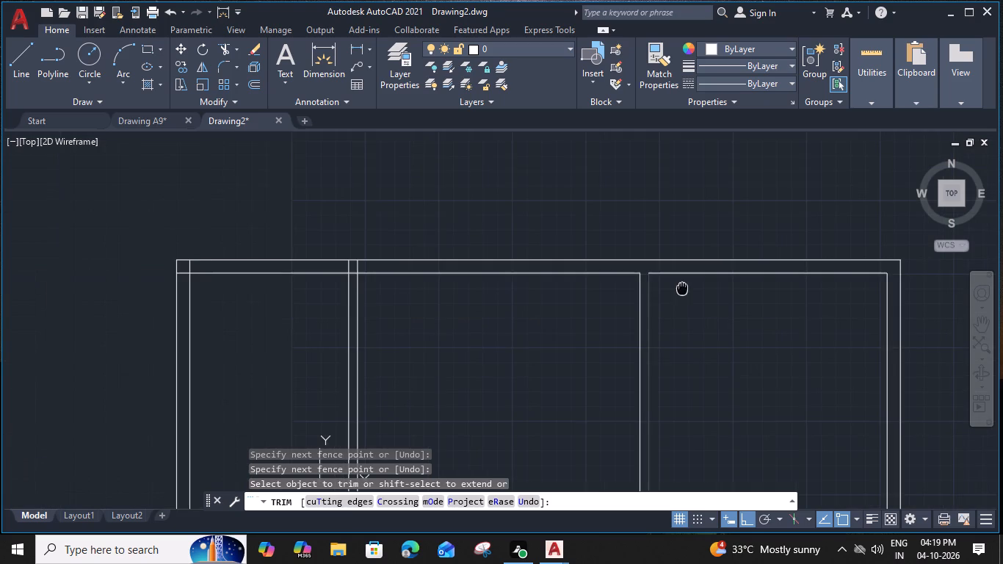
click(390, 262)
click(398, 263)
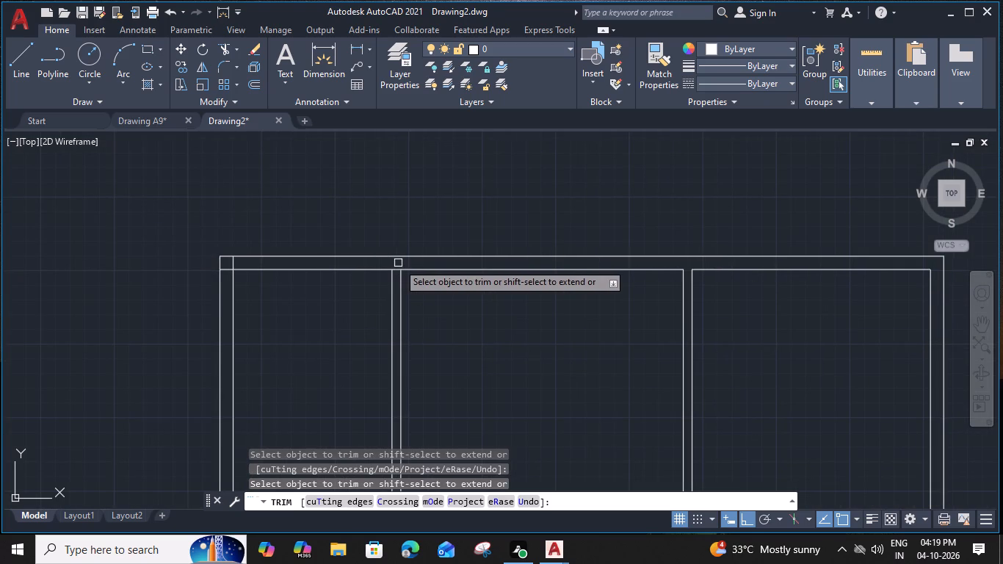
scroll(398, 263, up, 2)
click(397, 264)
click(391, 295)
scroll(392, 295, down, 3)
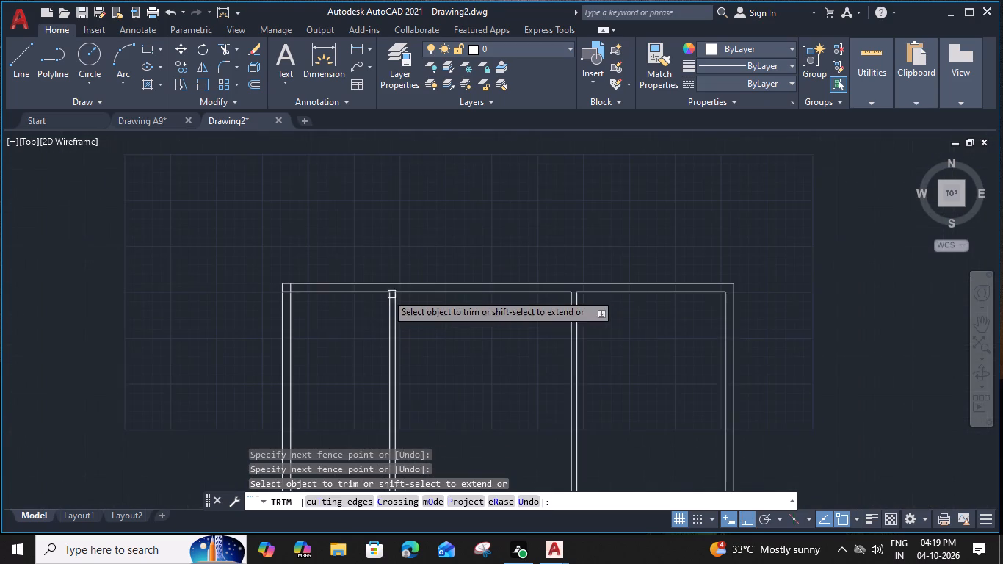
middle_drag(358, 298, 461, 289)
scroll(367, 273, up, 3)
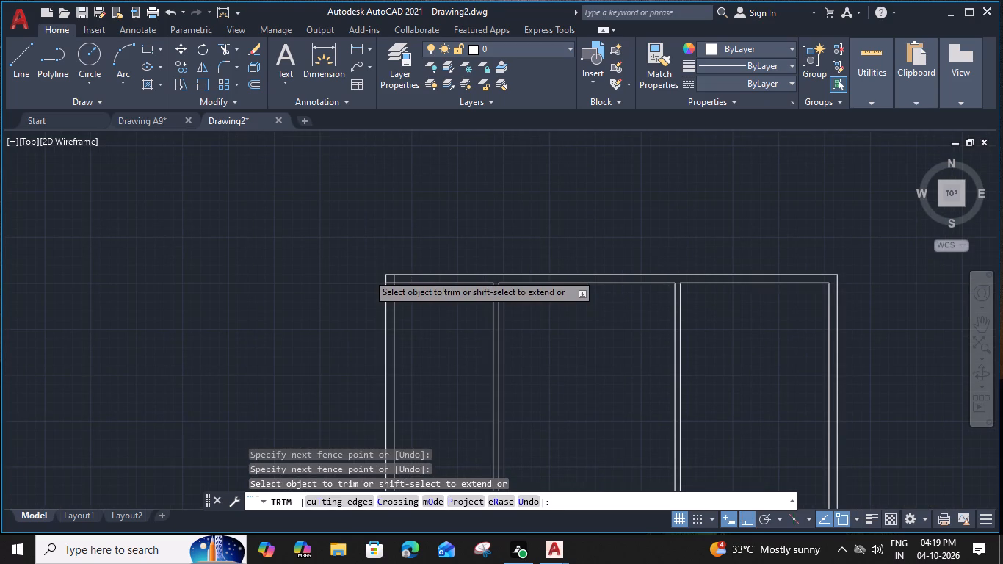
drag(485, 291, 476, 293)
click(445, 318)
key(Escape)
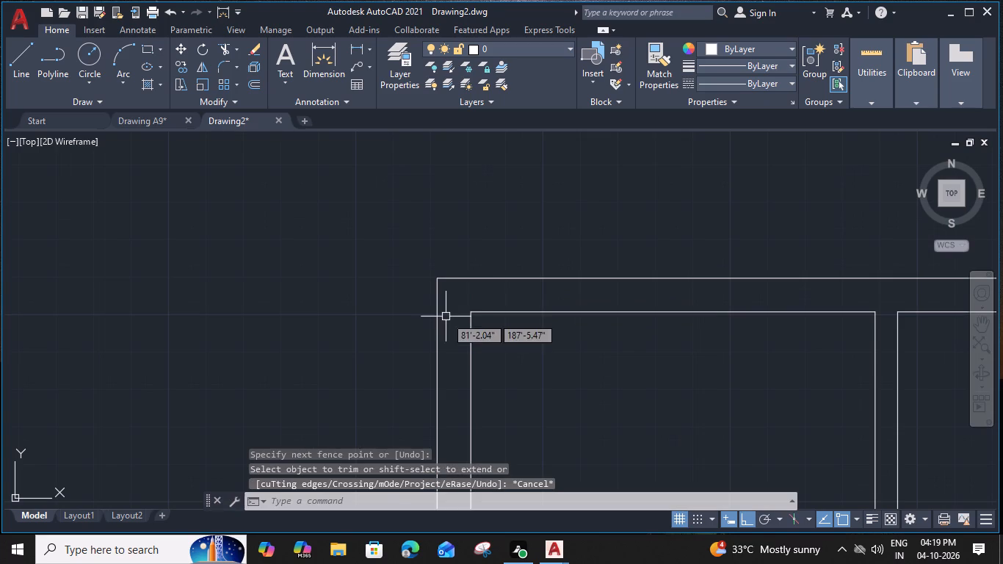
Offset the left bay's top inner wall line 8'5" downward, and offset the resulting line another 6" for a cross wall.
scroll(487, 347, down, 1)
click(542, 325)
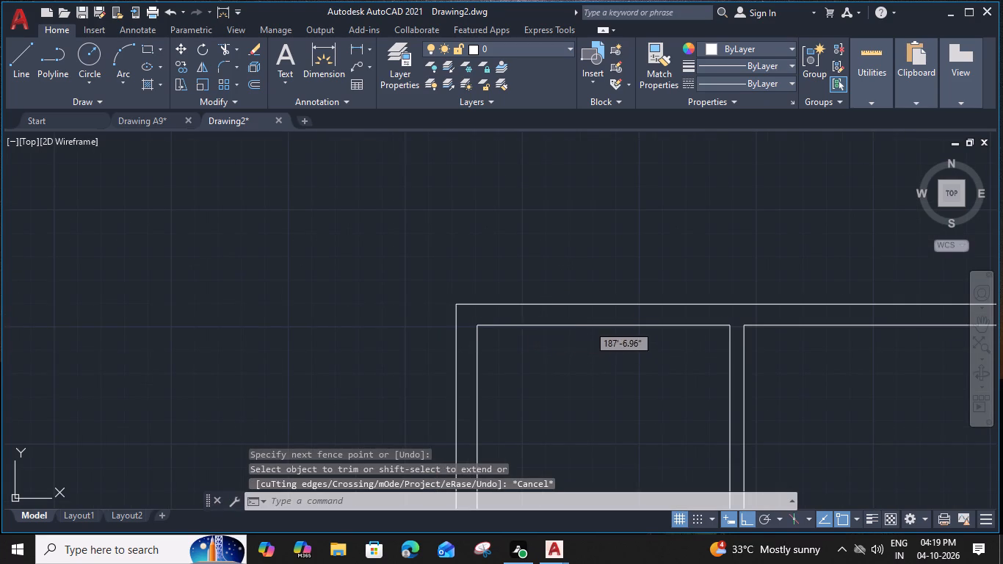
text(O)
key(space)
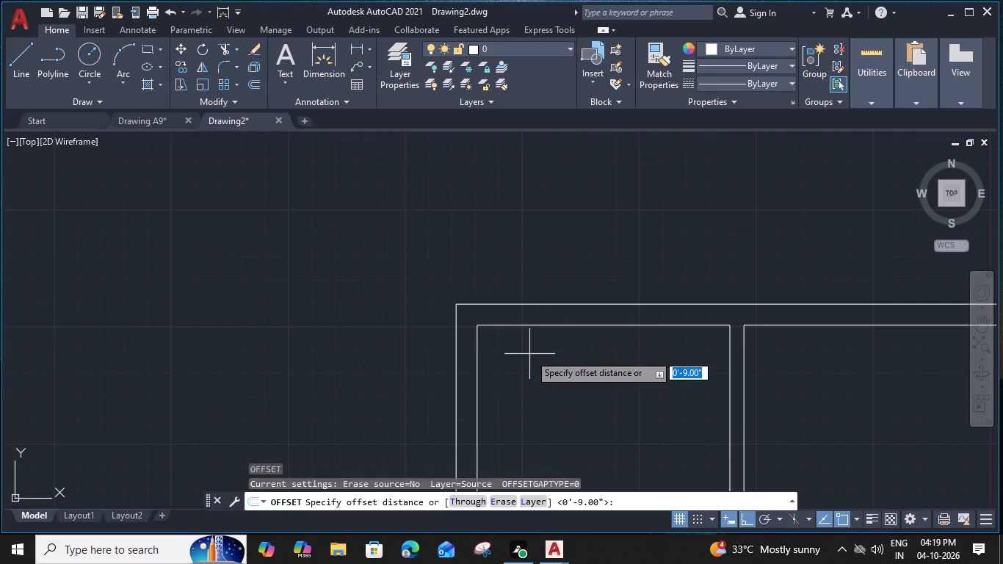
text(8'5")
key(Return)
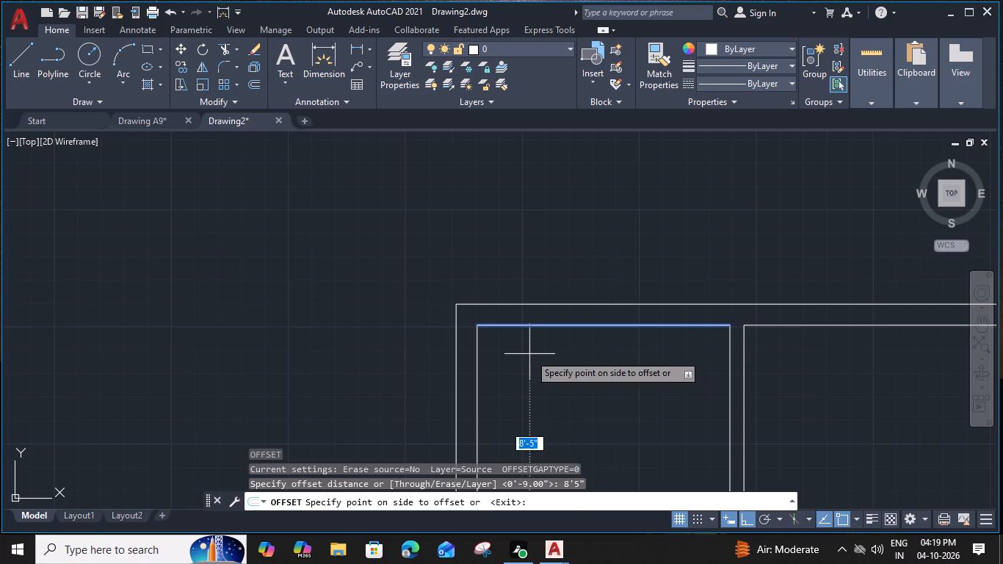
scroll(534, 363, down, 3)
middle_drag(534, 363, 487, 285)
click(507, 311)
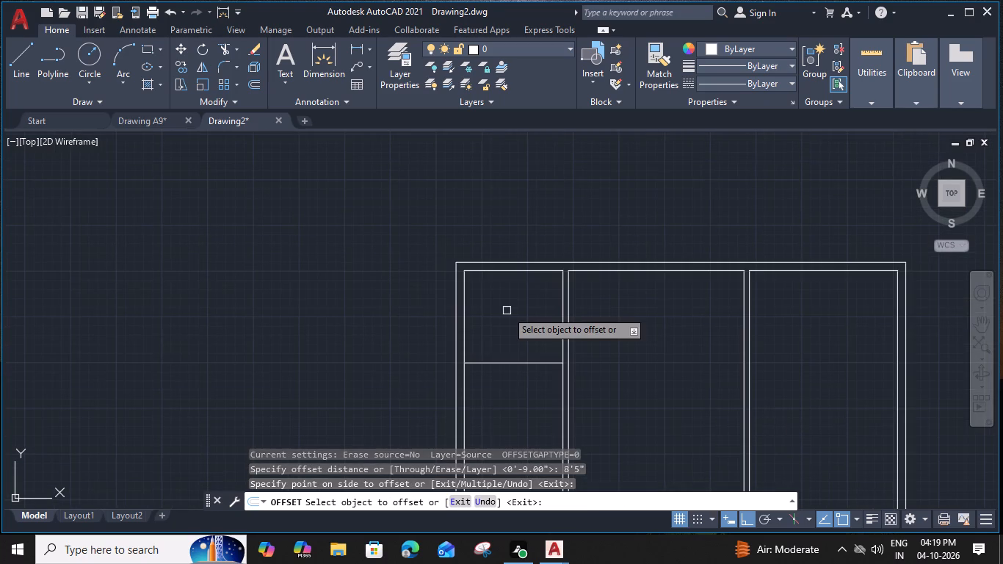
click(537, 364)
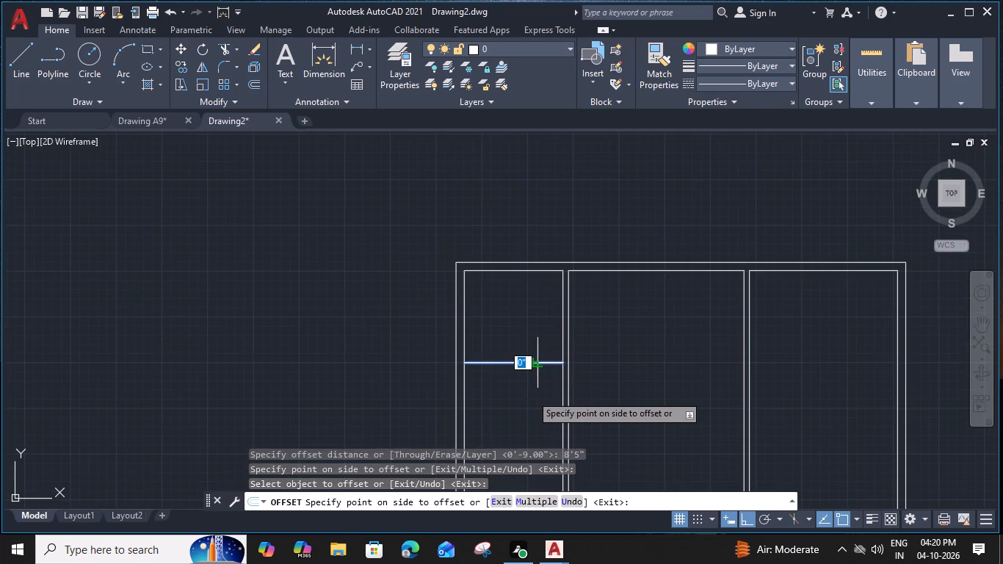
key(6)
key(shift+quotedbl)
key(Return)
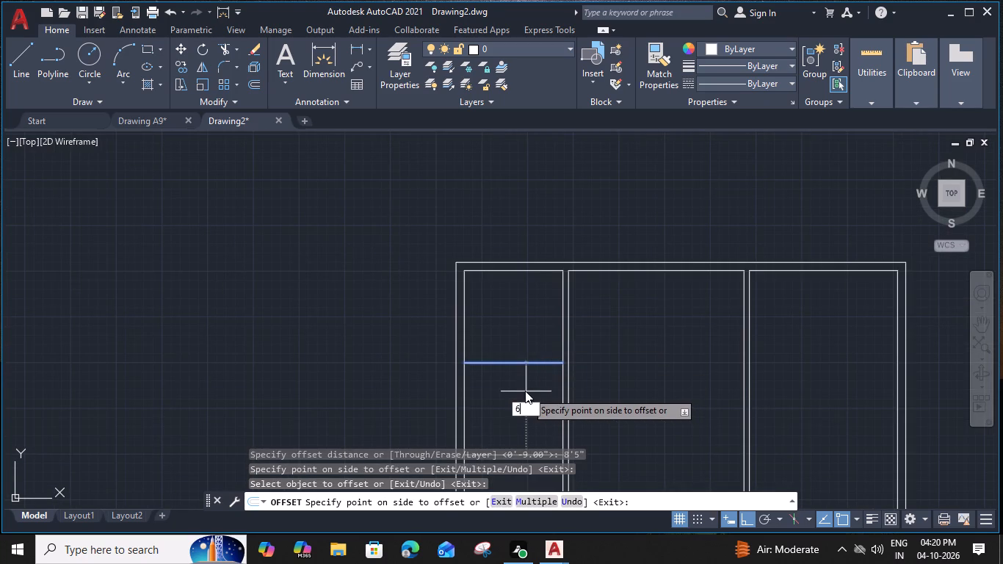
Offset the middle bay's top inner wall line 12'3" downward, and offset the resulting line another 6" for a cross wall.
middle_drag(615, 359, 513, 352)
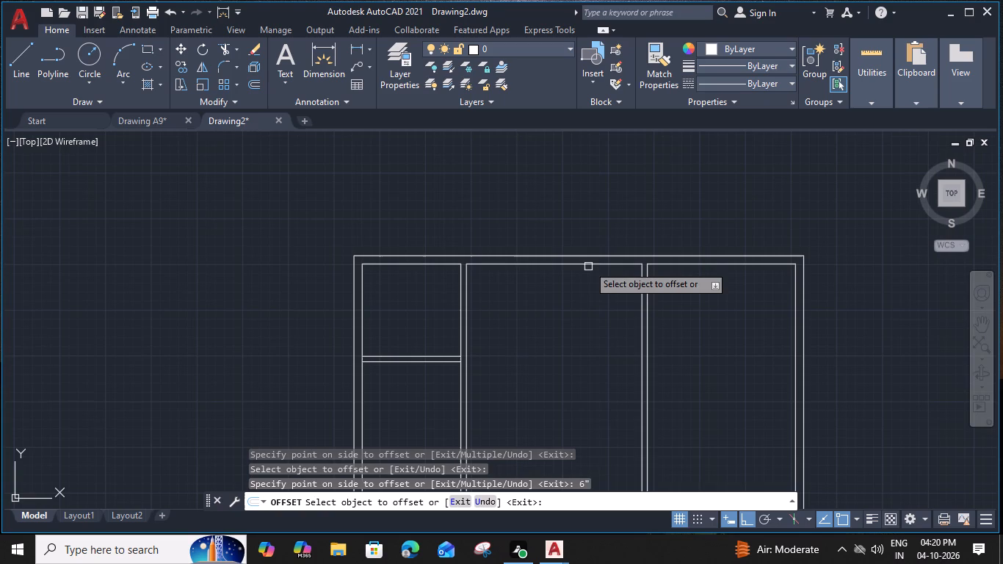
click(588, 264)
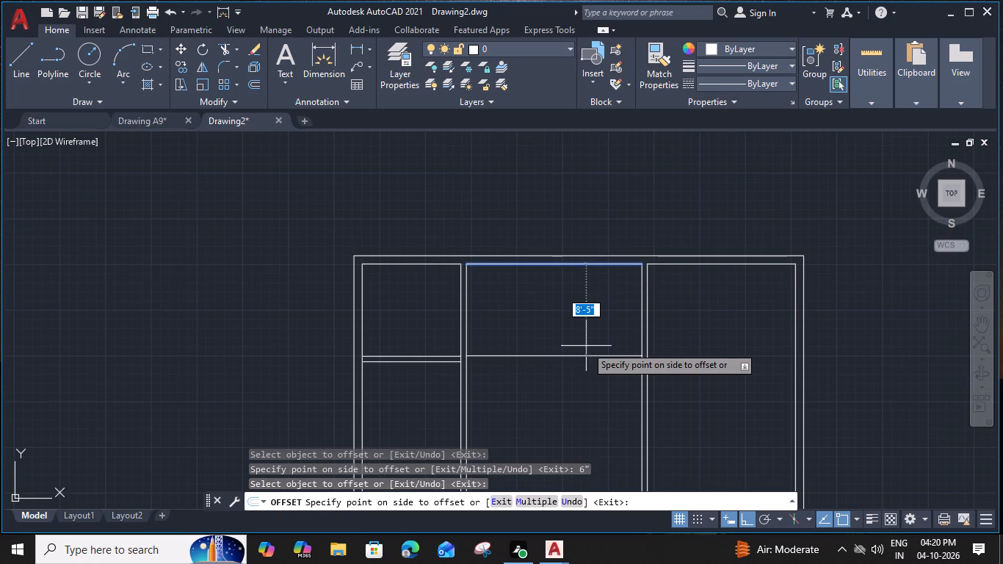
text(12')
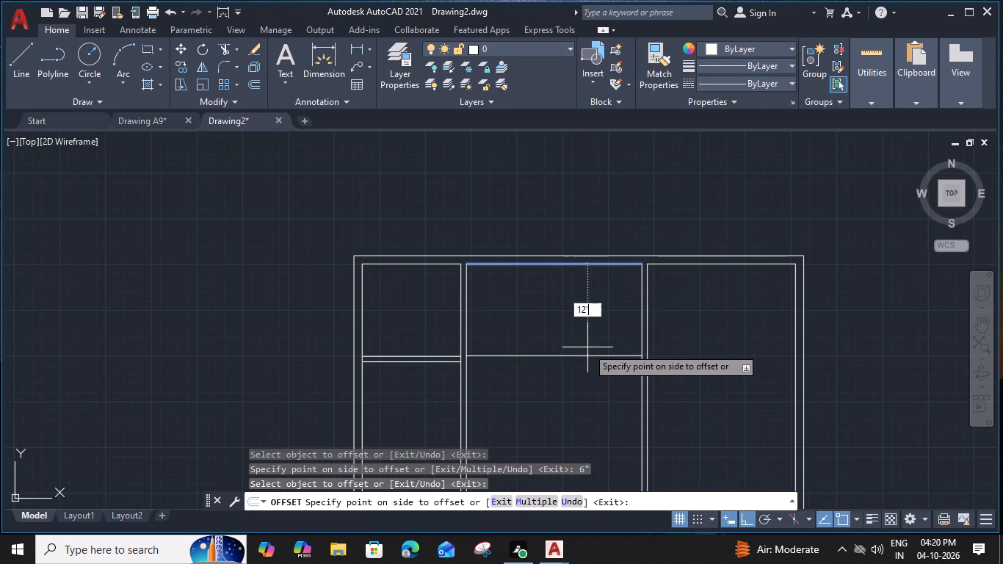
text(3")
key(Return)
middle_drag(584, 371, 551, 322)
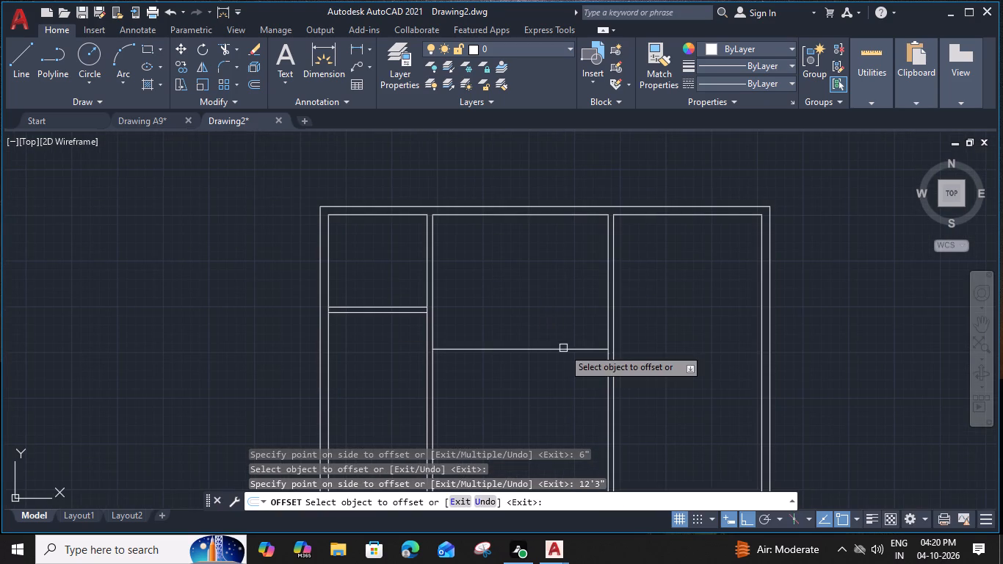
click(563, 348)
text(6")
key(Return)
middle_drag(554, 388, 422, 396)
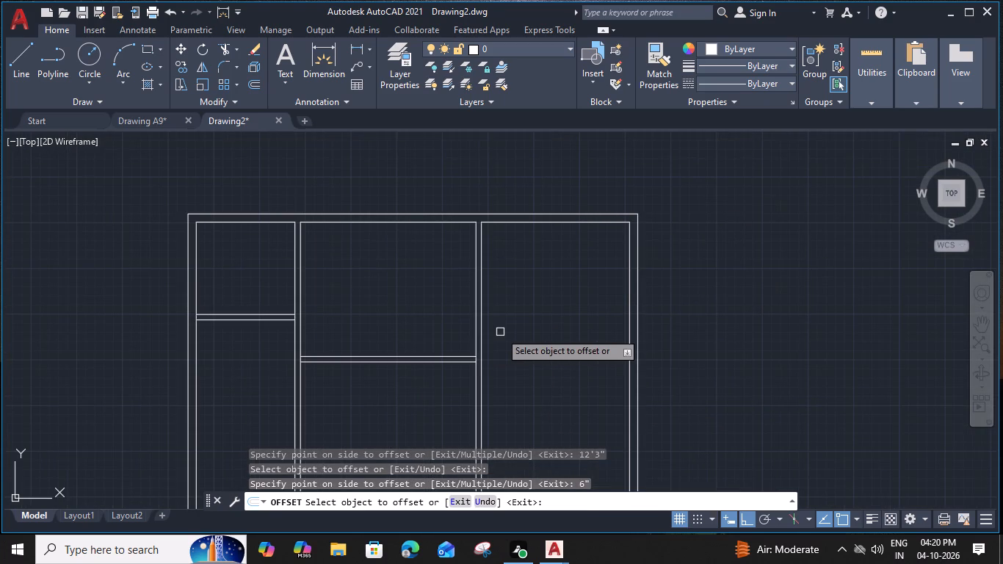
key(Escape)
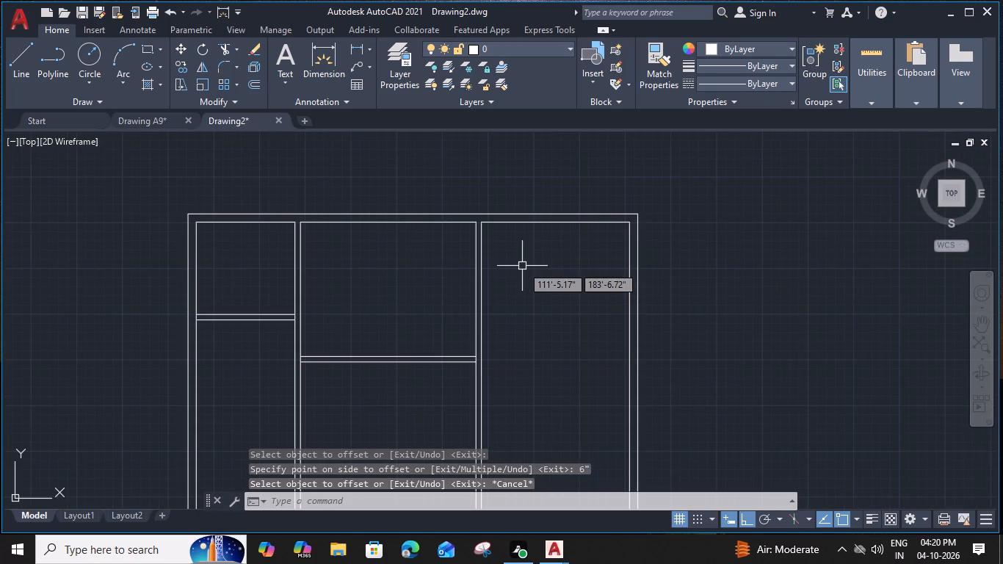
Offset the lower line of the left bay's cross wall 8'3" downward.
middle_drag(373, 340, 468, 343)
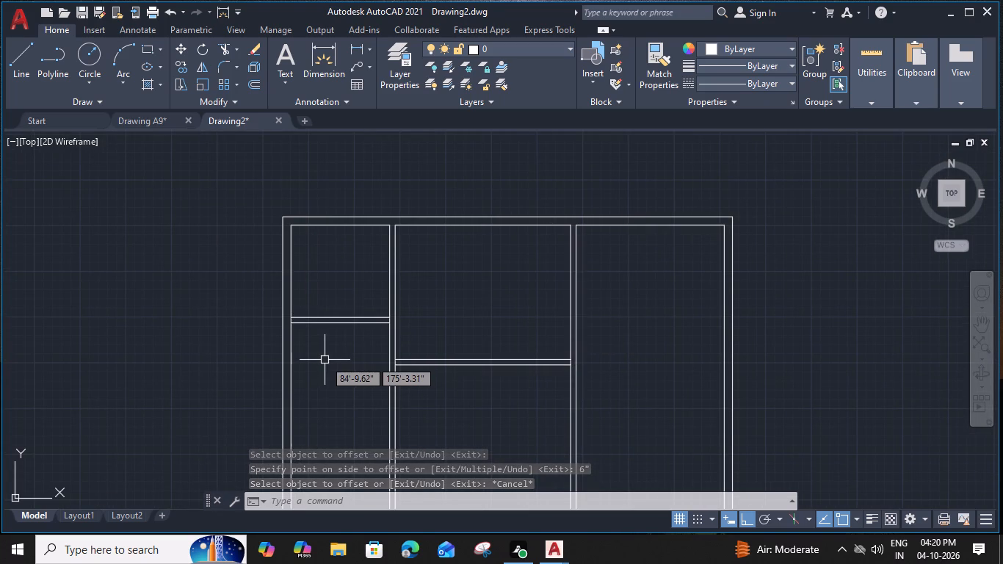
click(347, 325)
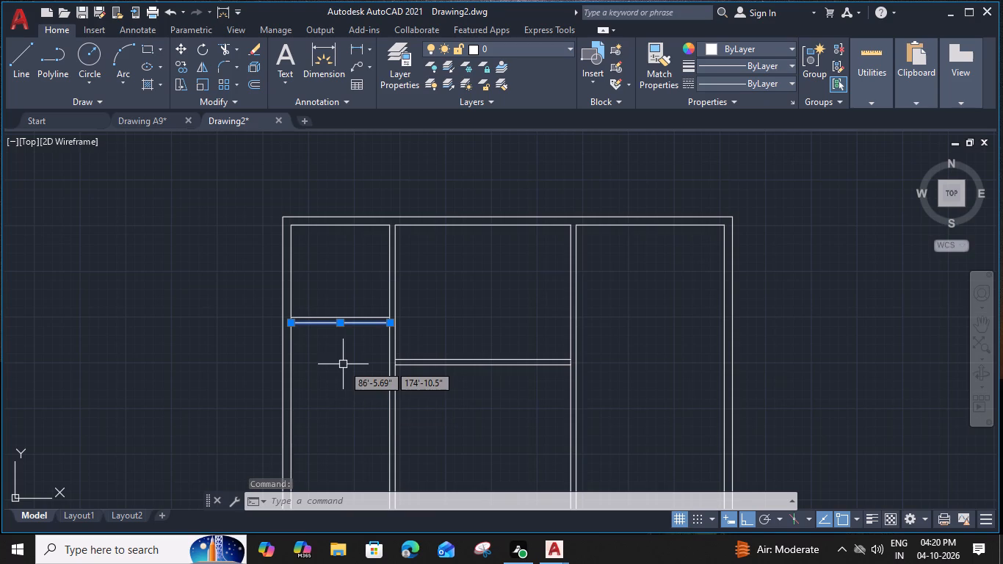
key(o)
key(space)
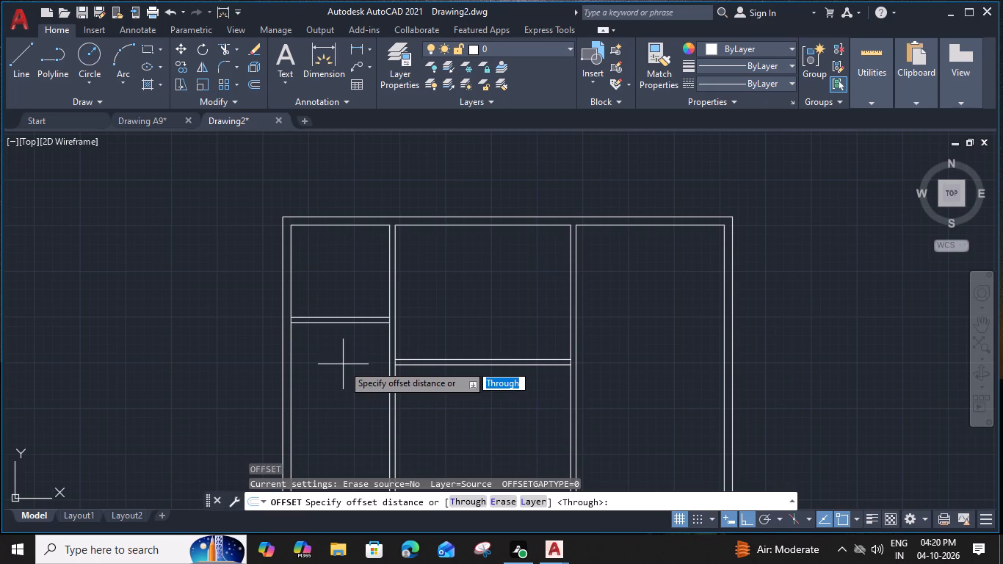
key(8)
key(apostrophe)
text(3")
key(Return)
click(344, 375)
Offset the left bay's lowest horizontal line another 6" downward for a second cross wall.
middle_drag(347, 375, 325, 319)
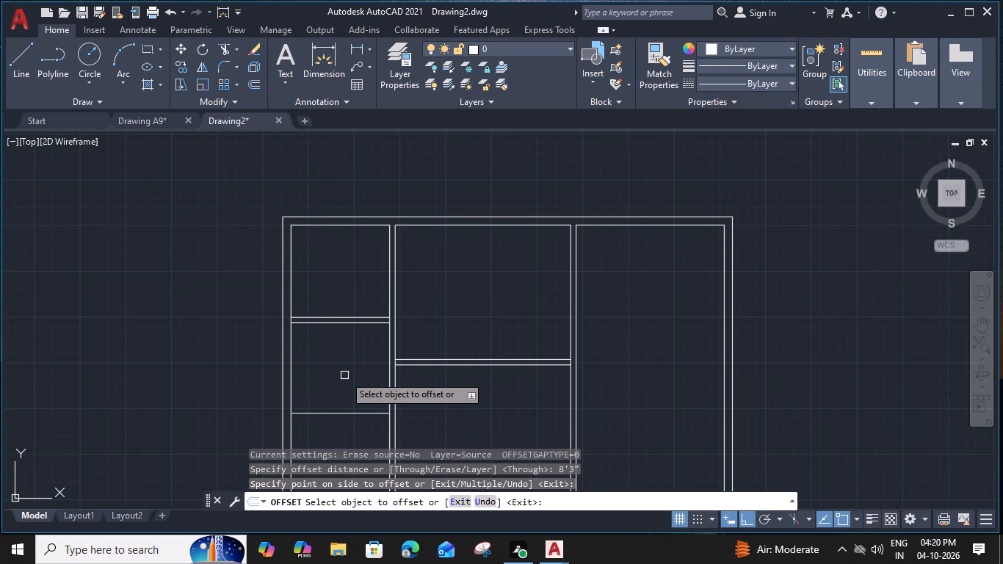
click(344, 358)
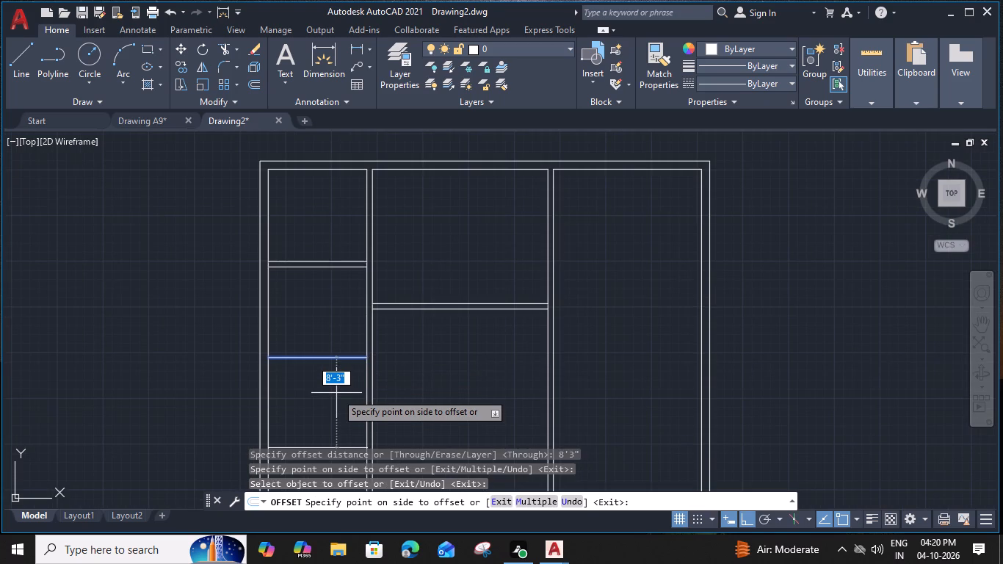
text(6")
key(Return)
Offset the lower line of the left bay's second cross wall 12'11" downward, and offset the resulting line another 9" for the bottom wall.
middle_drag(334, 391, 333, 338)
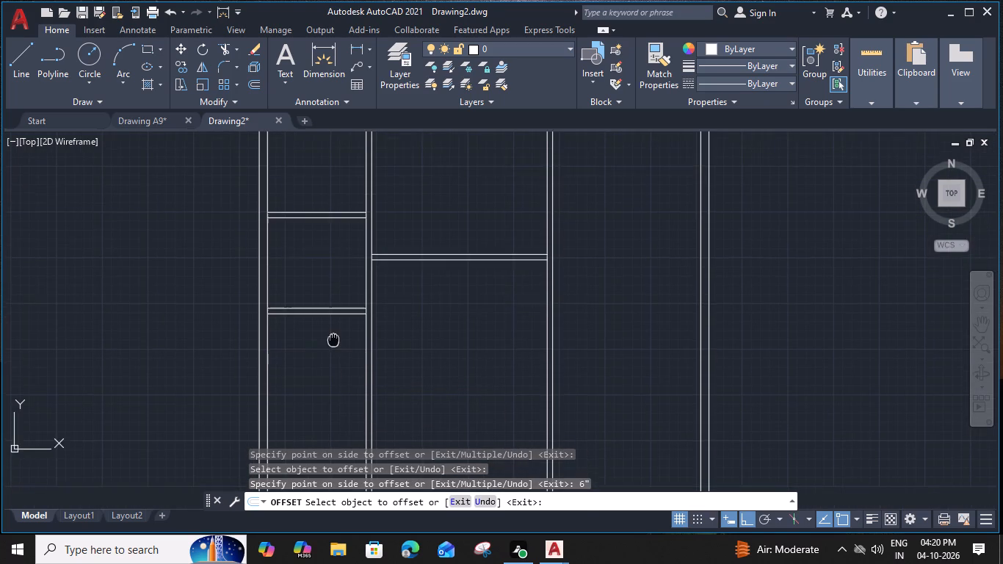
middle_drag(333, 338, 333, 337)
click(336, 311)
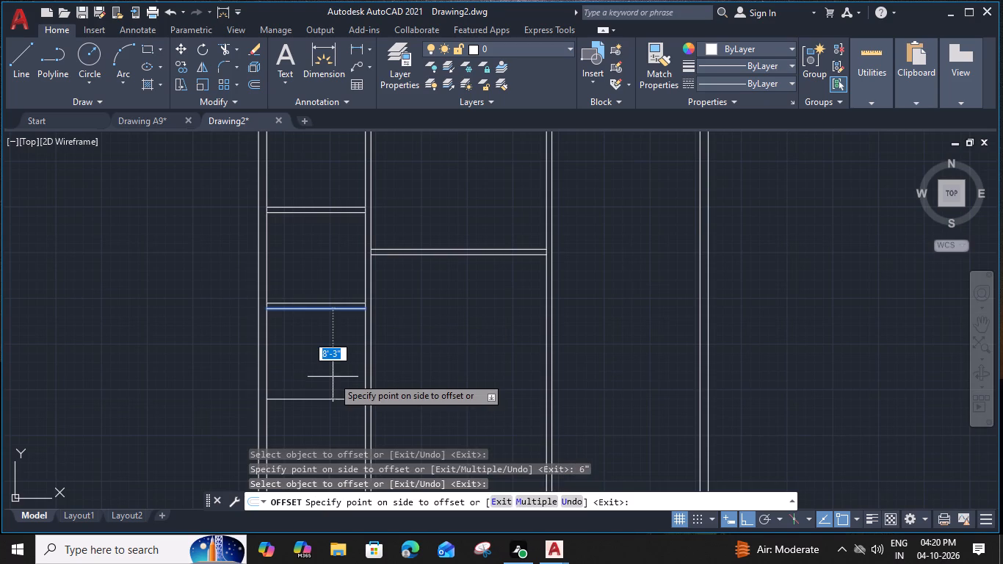
text(12'11")
key(Return)
middle_drag(335, 380, 332, 296)
click(328, 366)
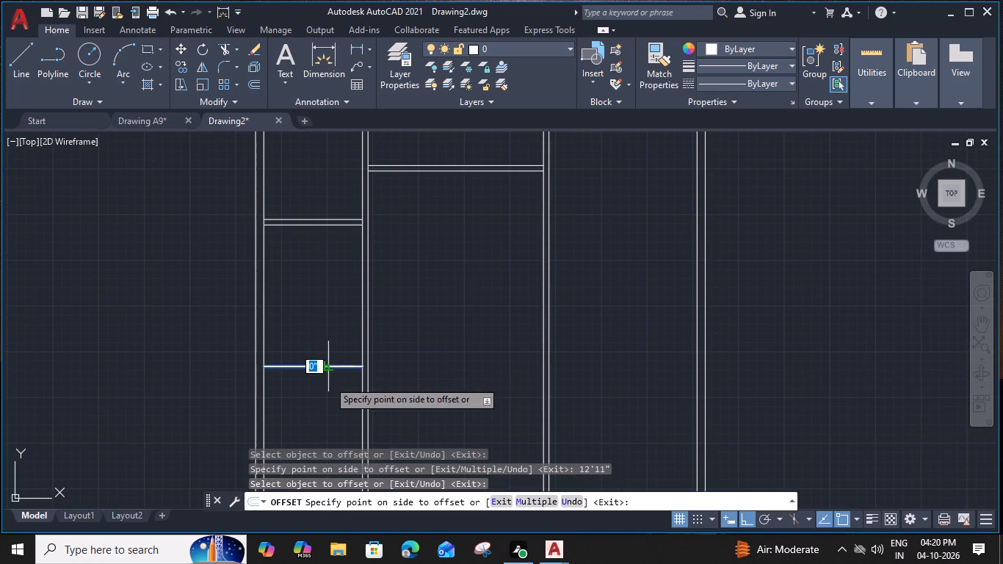
text(9")
key(Return)
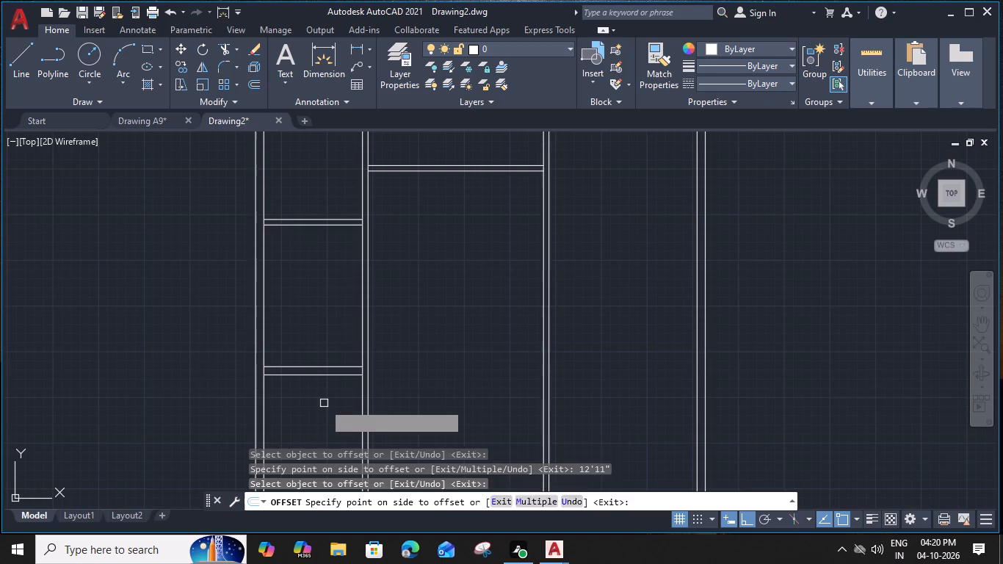
key(Escape)
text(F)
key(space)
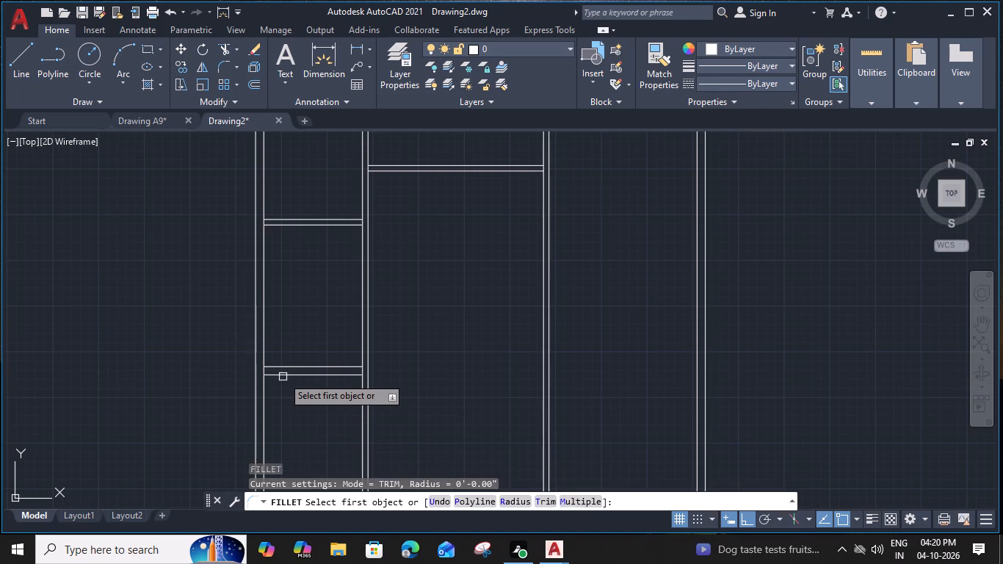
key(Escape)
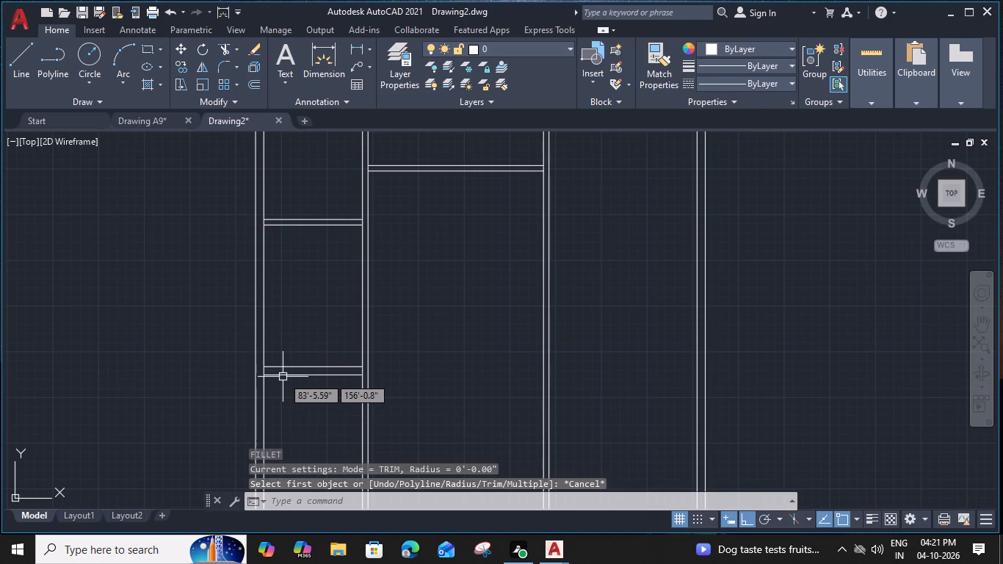
Extend the bottom wall's outer line to both outer side wall lines, and its inner line across to the right wall's inner line.
text(EX)
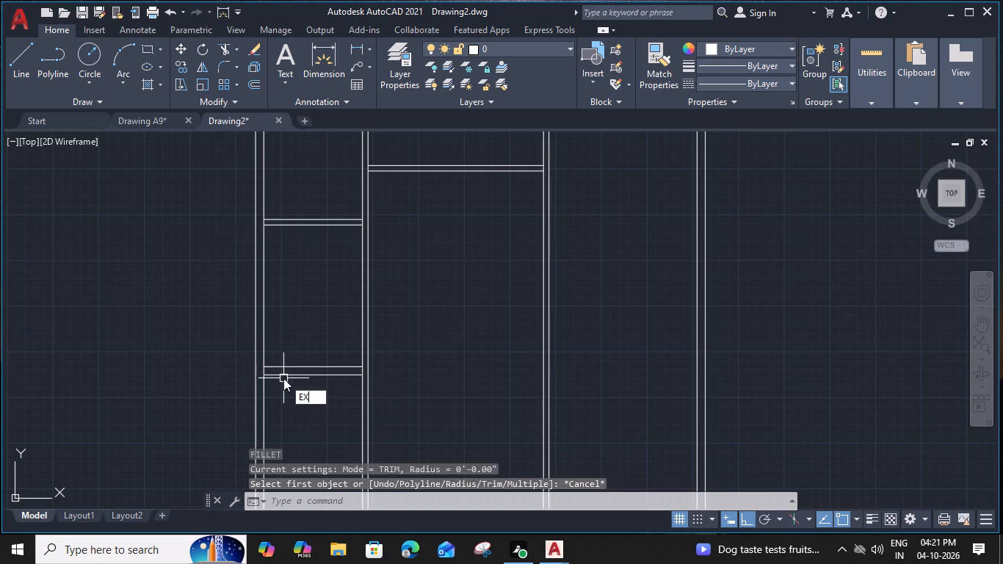
key(space)
click(283, 377)
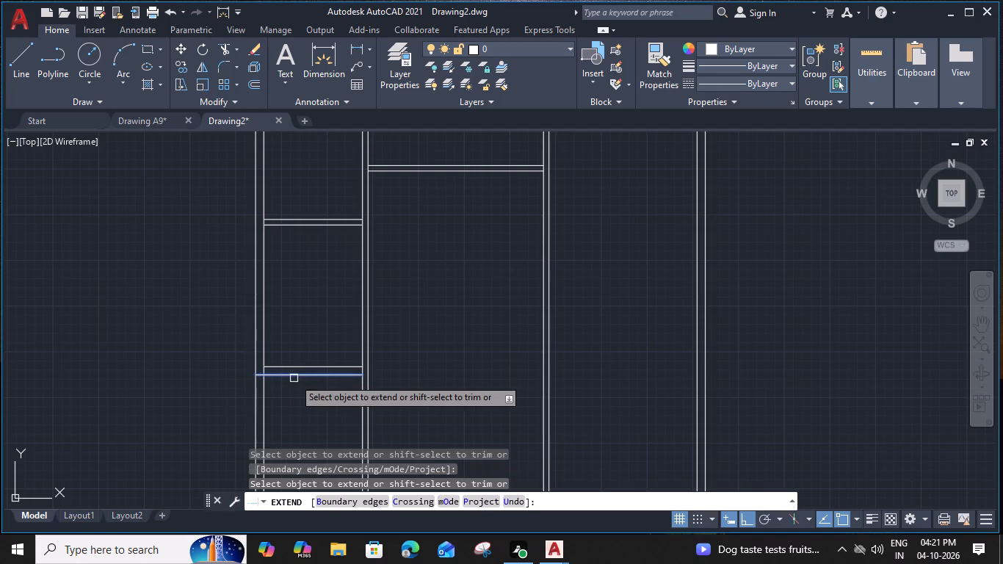
click(327, 377)
click(341, 377)
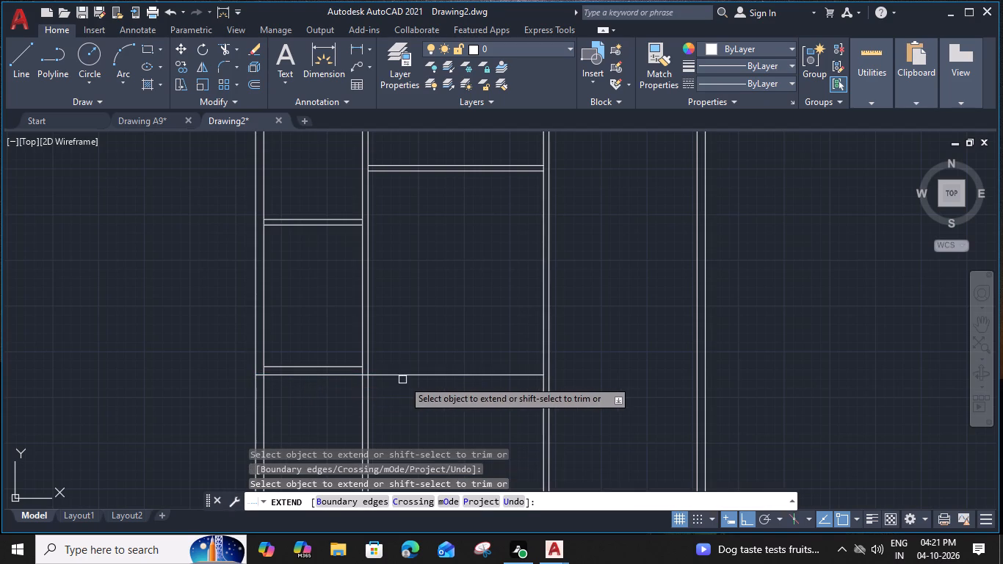
click(468, 377)
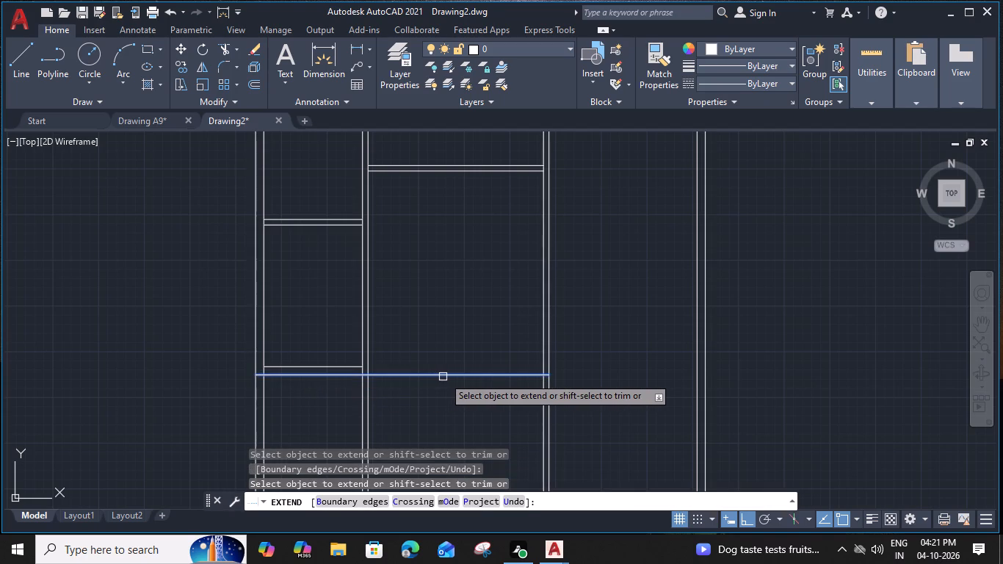
click(481, 377)
click(502, 377)
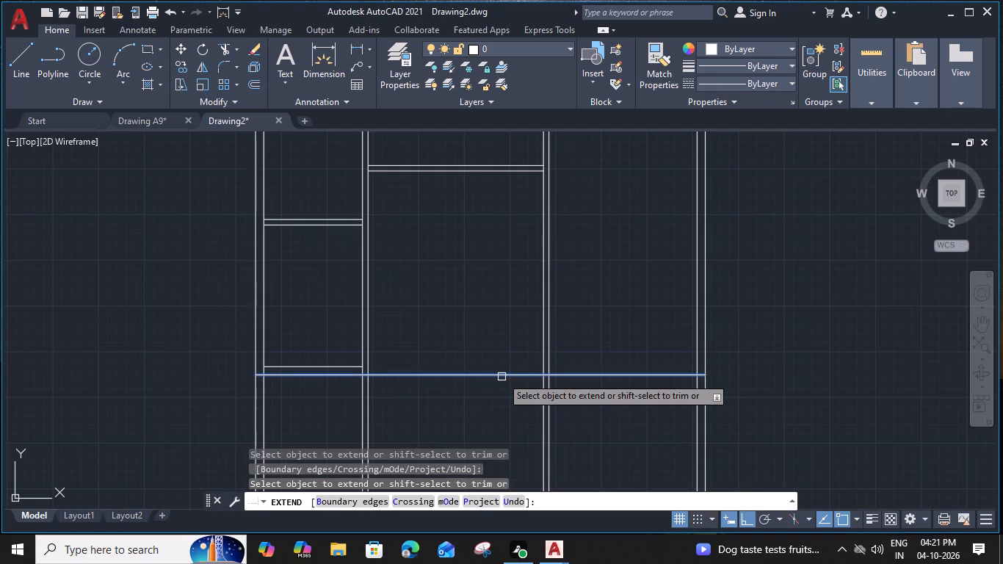
click(352, 365)
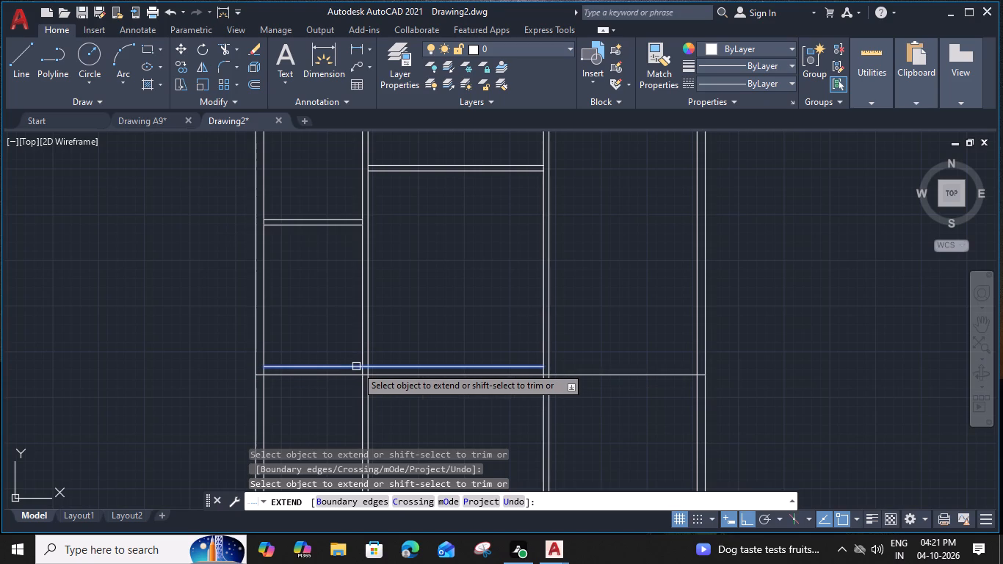
click(357, 366)
click(429, 366)
click(460, 369)
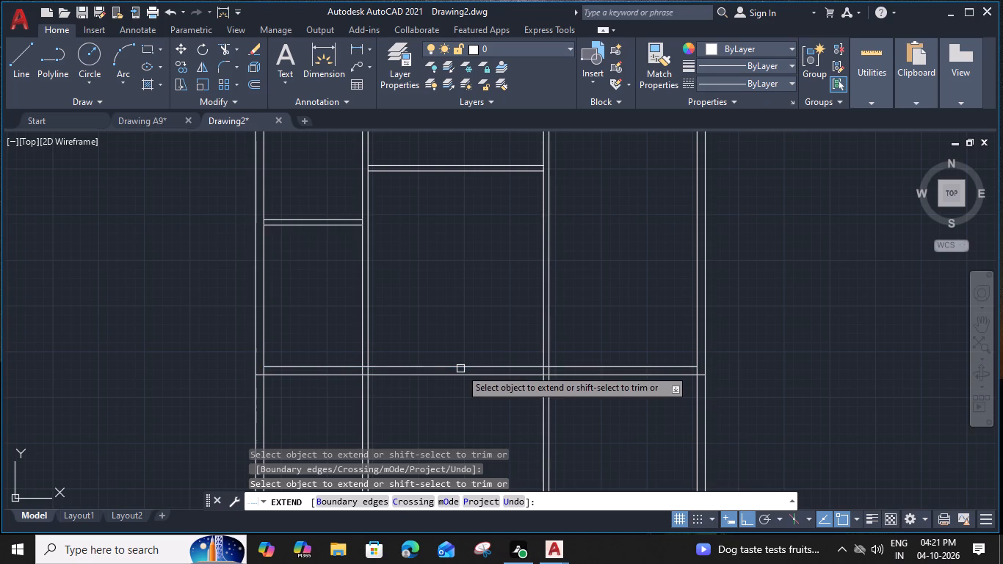
key(Escape)
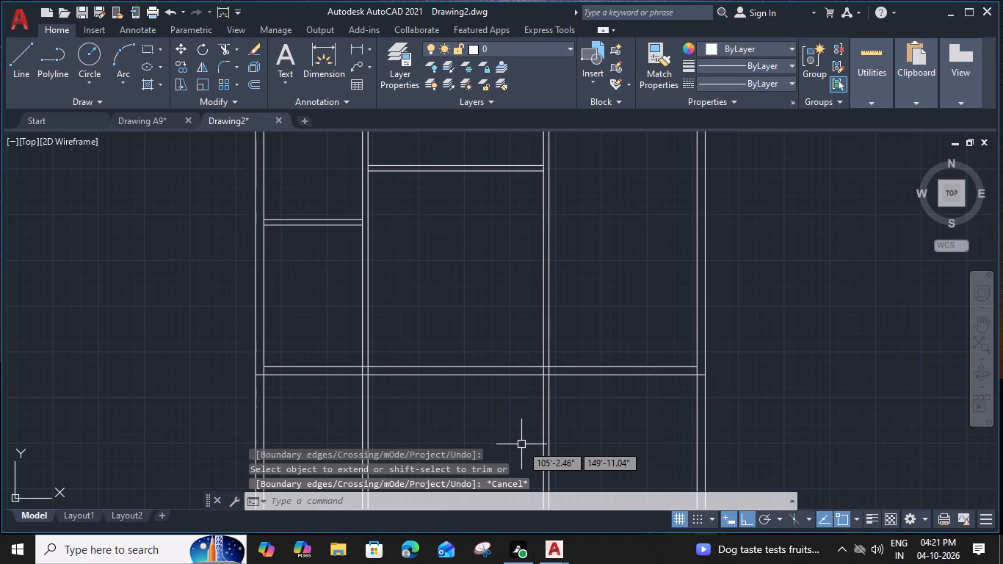
Trim off all the vertical wall and partition lines that run below the bottom wall's outer line.
text(TR)
key(space)
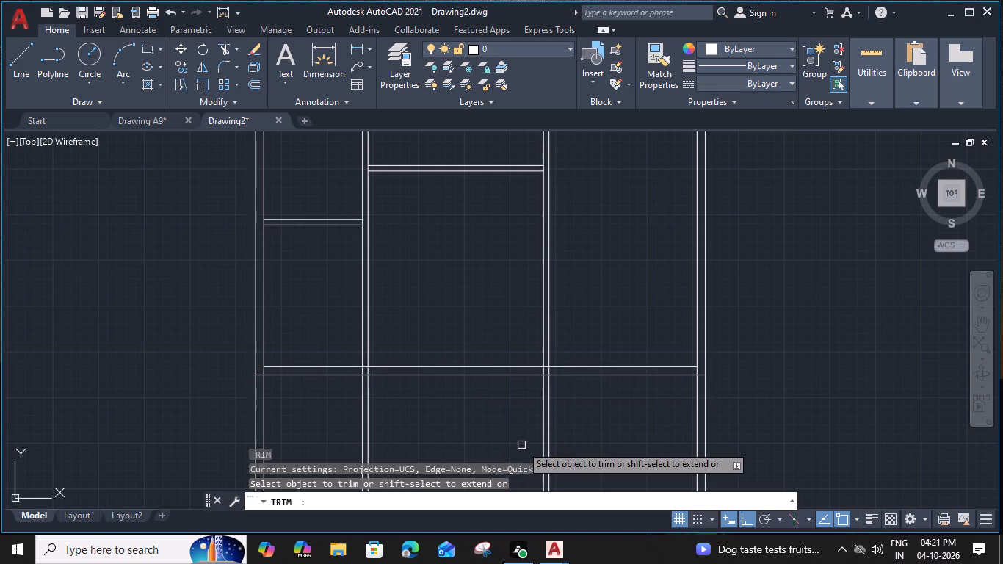
drag(727, 411, 710, 411)
click(228, 412)
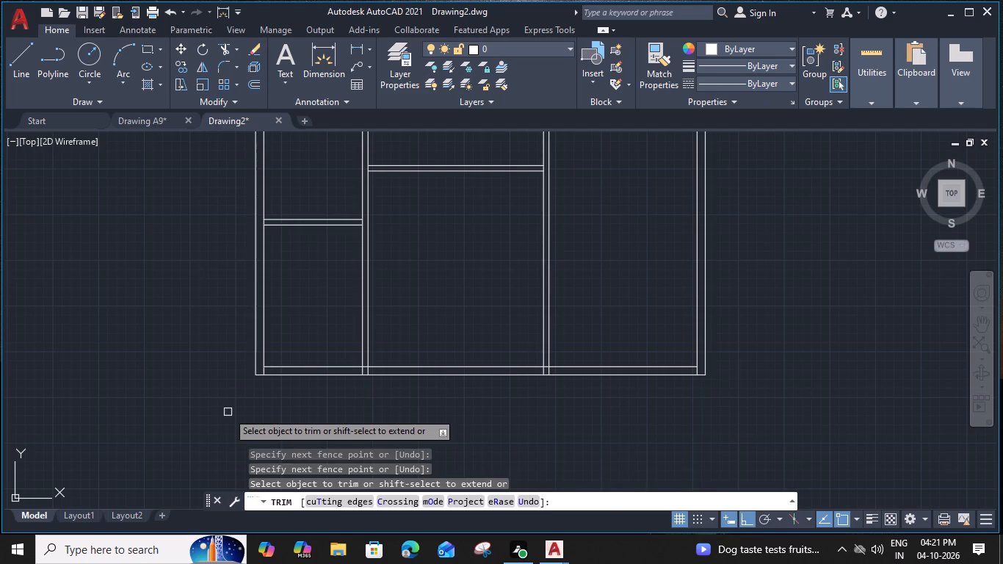
Trim the ends of the side walls' inner lines and the partition lines that cross the bottom wall's thickness.
scroll(272, 370, up, 2)
click(245, 374)
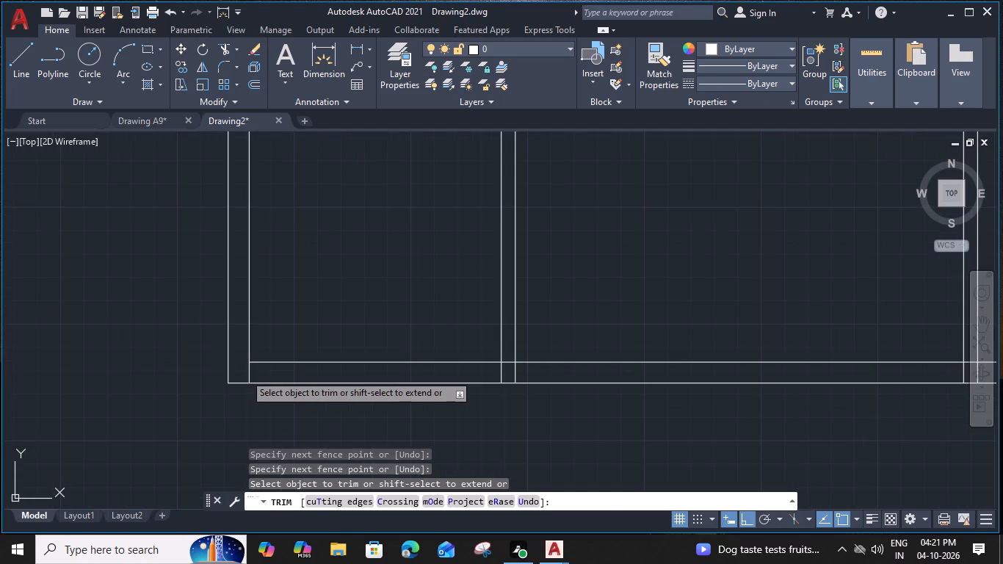
click(568, 372)
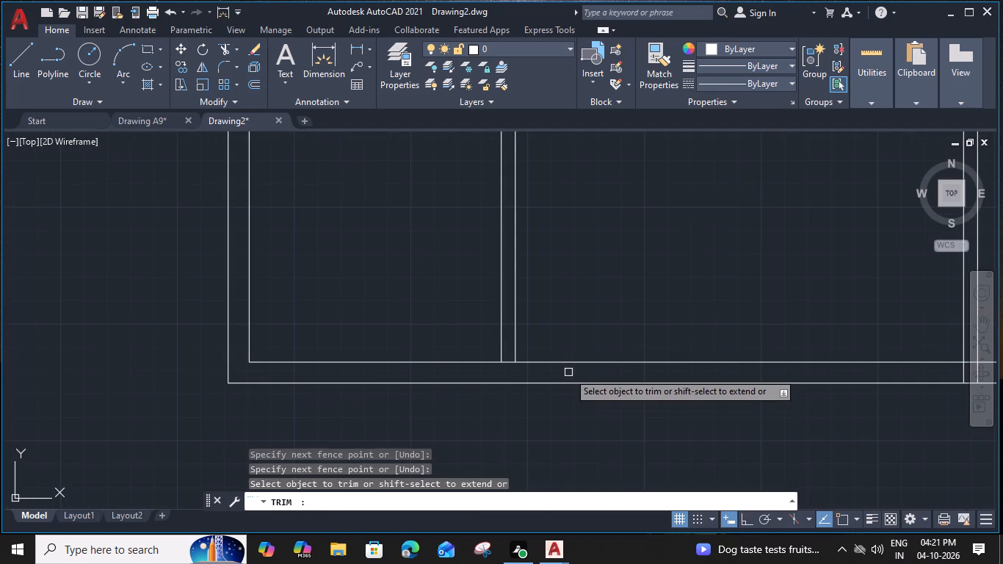
scroll(515, 375, down, 2)
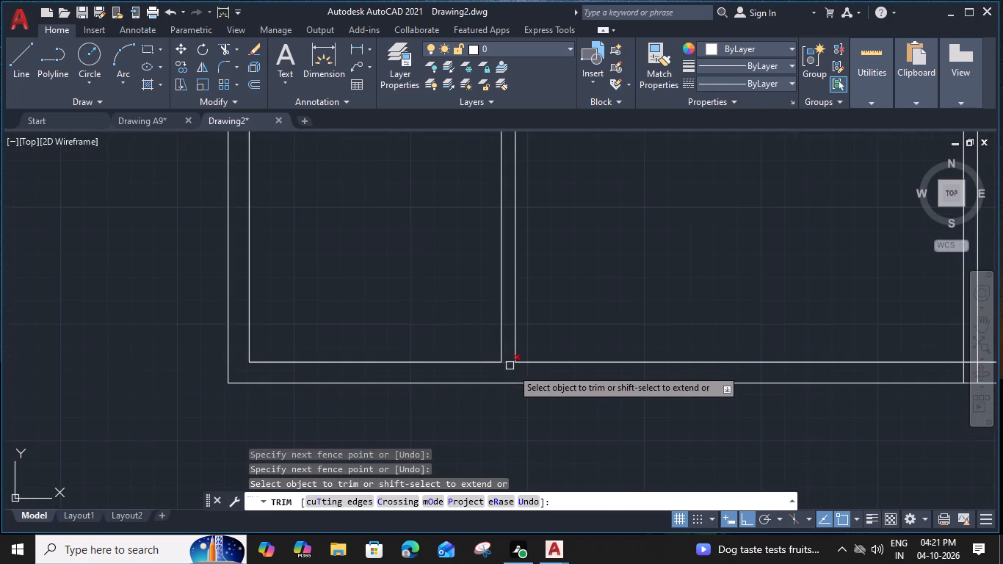
middle_drag(573, 383, 281, 383)
click(389, 375)
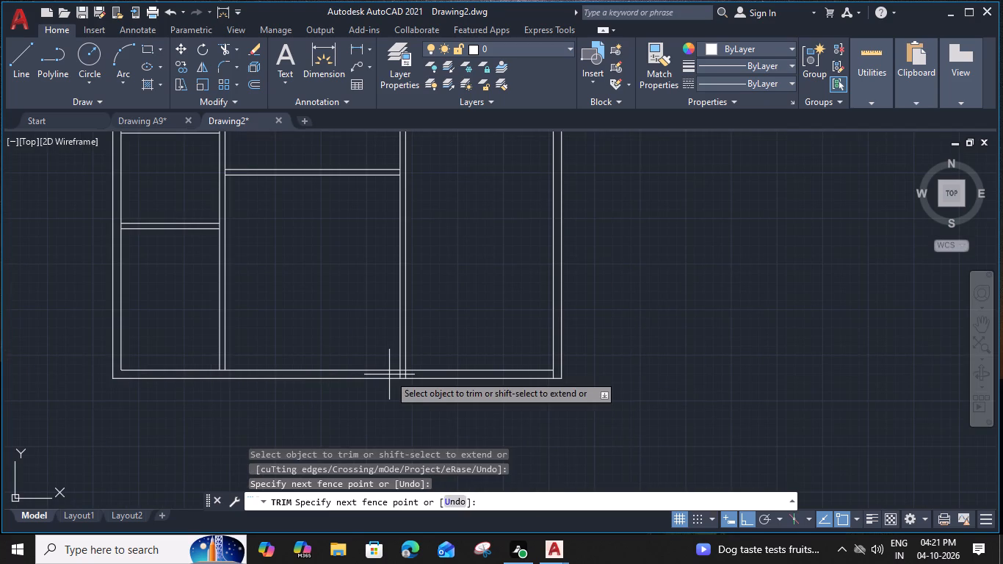
click(557, 371)
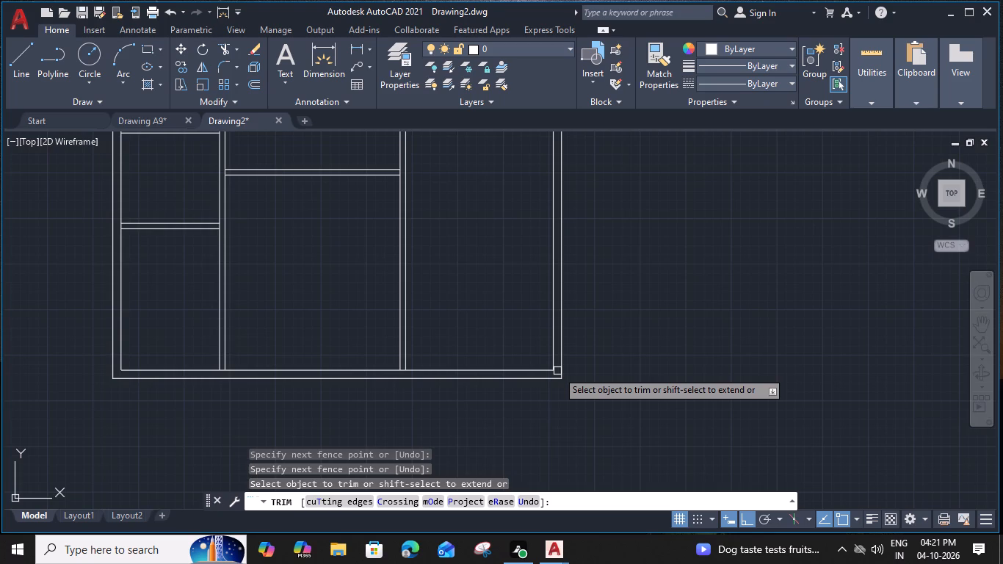
Trim the second partition's lines just below its junction with the middle bay's cross wall.
scroll(557, 372, down, 1)
middle_drag(509, 352, 644, 370)
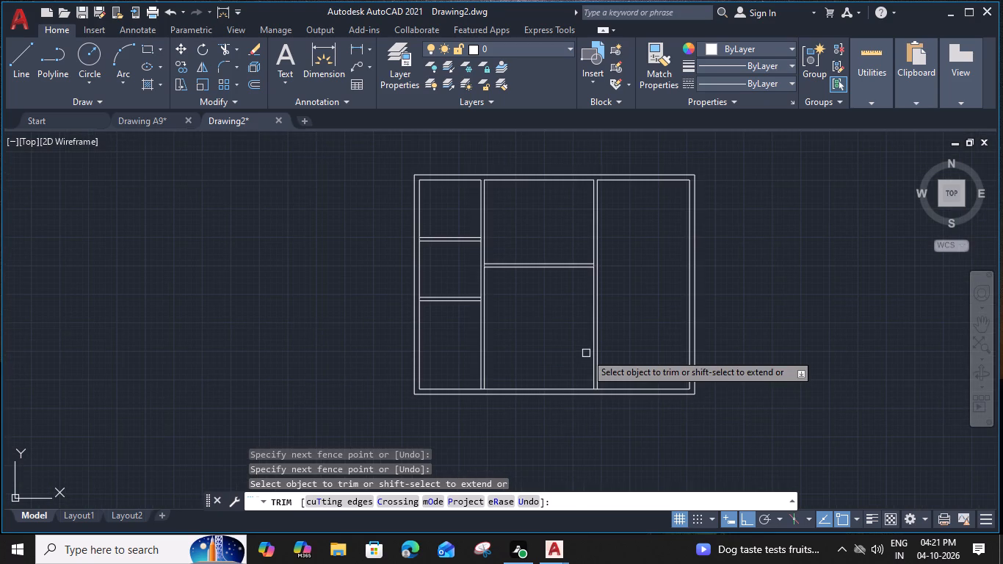
middle_drag(591, 335, 574, 391)
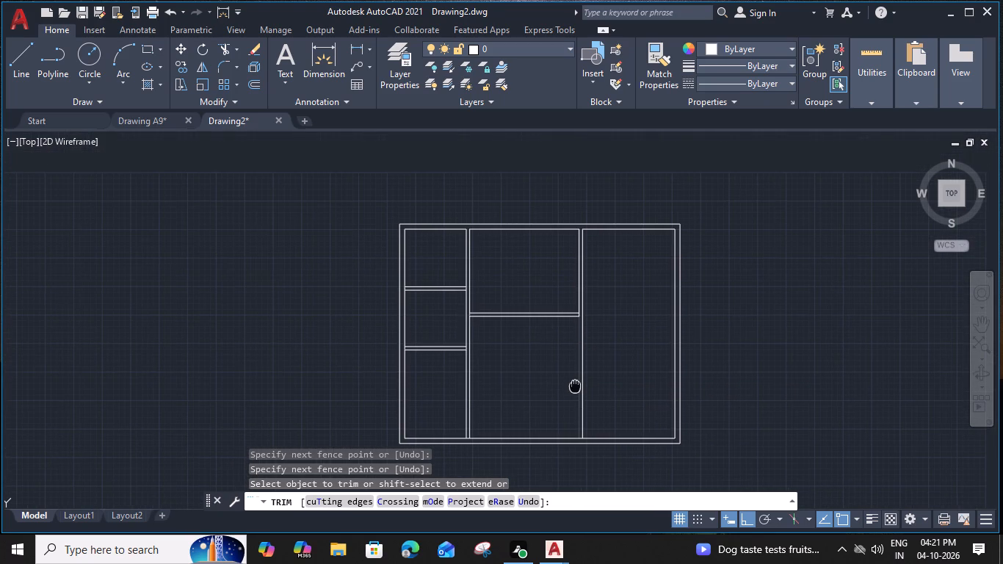
shift+click(562, 325)
click(614, 345)
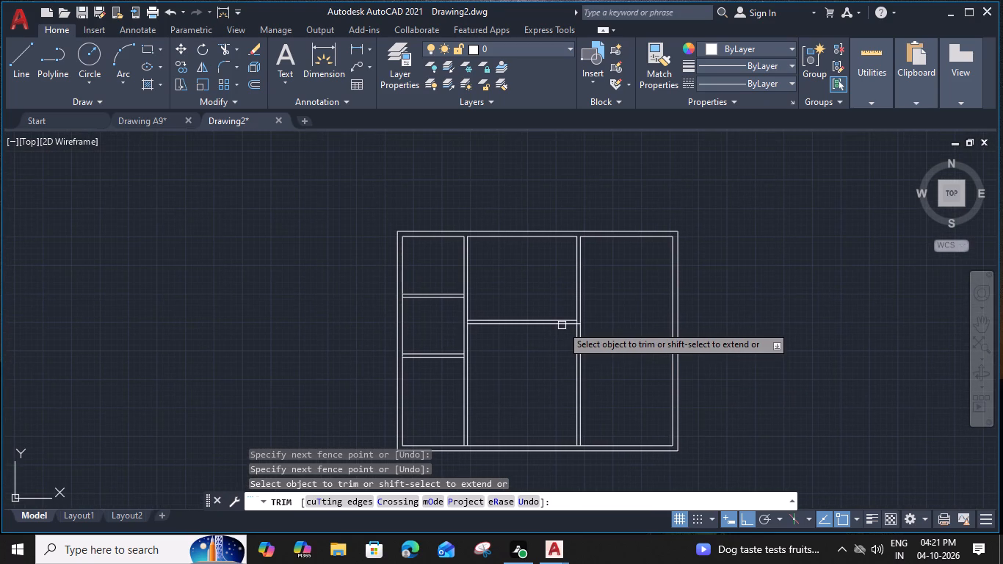
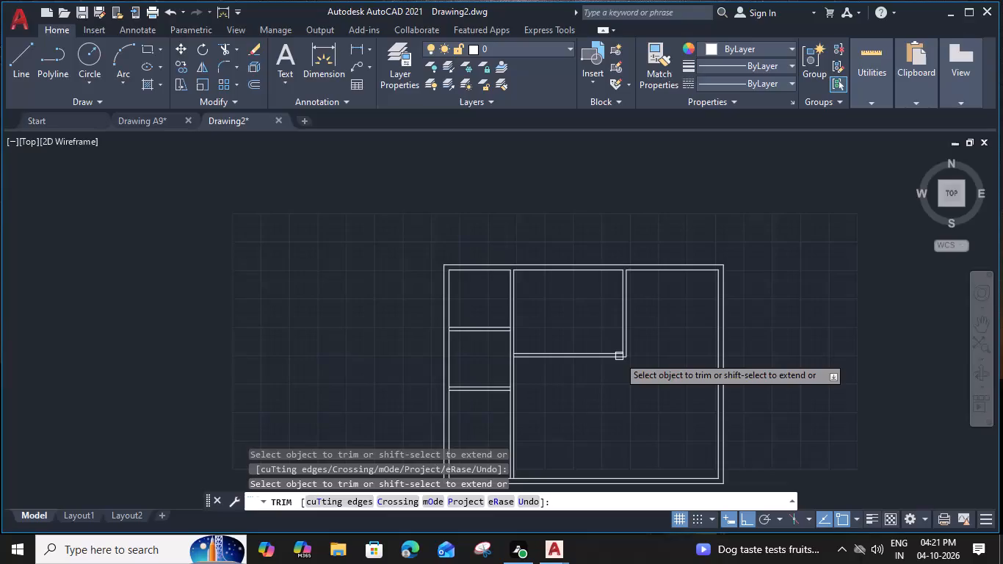
Trim the left wall's inner line and the first partition's lines across the thickness of each adjoining cross wall to open the junctions.
scroll(500, 357, up, 3)
click(554, 356)
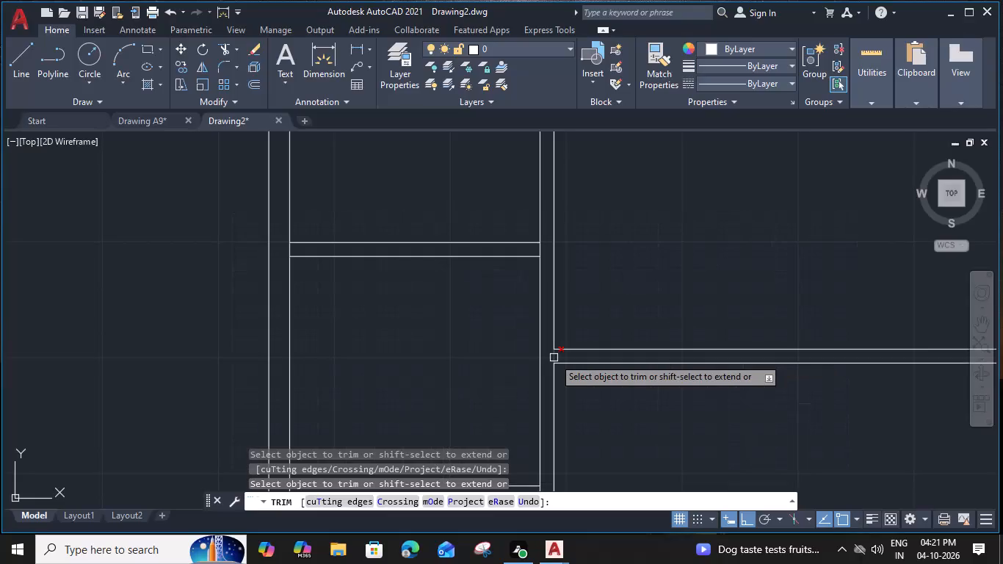
click(542, 249)
click(289, 250)
middle_drag(374, 359, 391, 212)
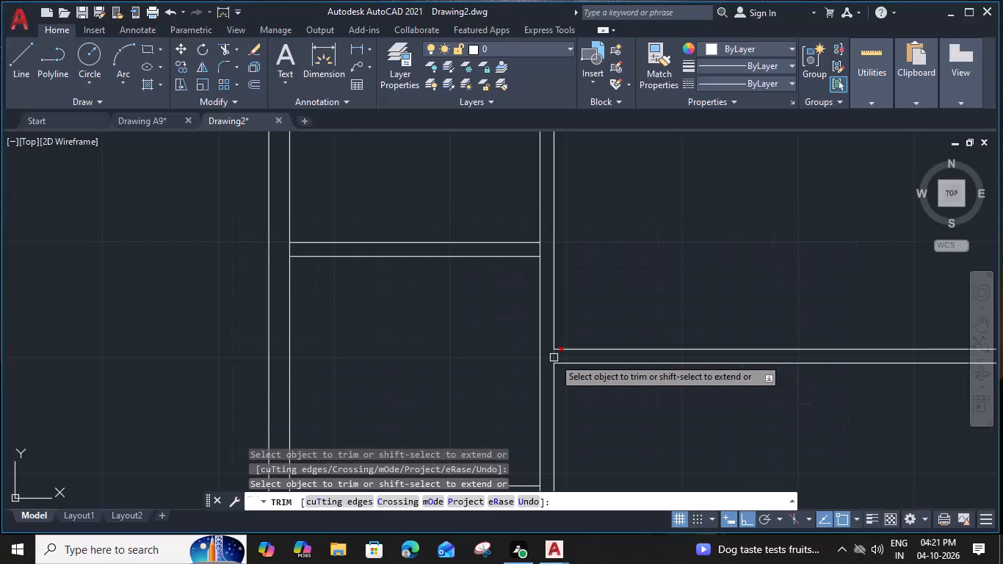
click(307, 345)
click(559, 349)
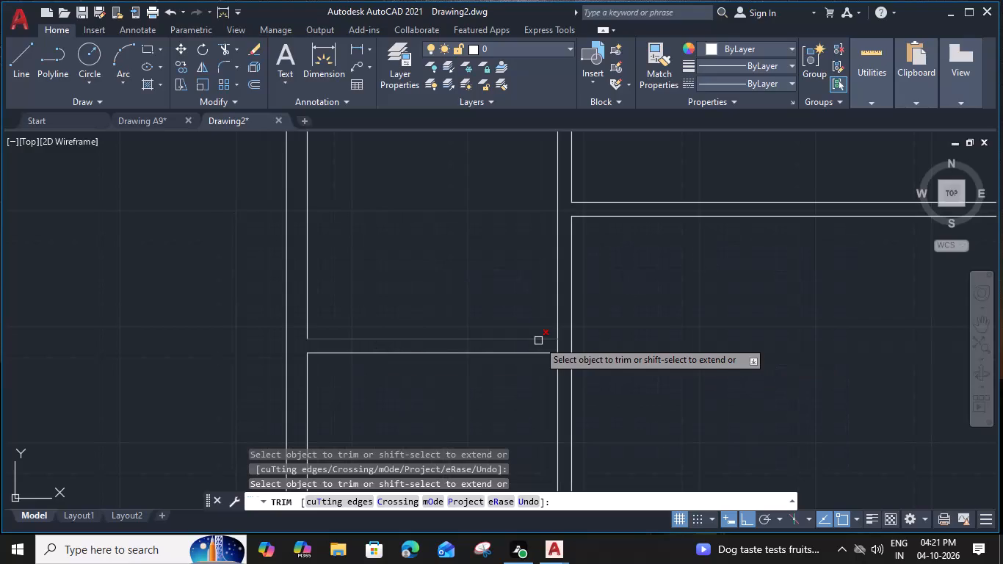
scroll(557, 343, up, 2)
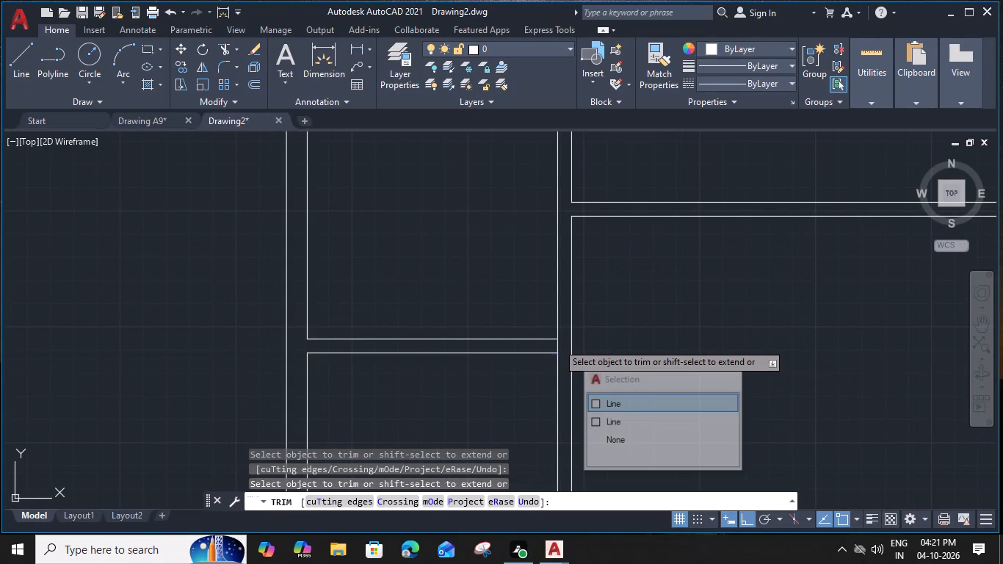
click(550, 344)
scroll(550, 344, down, 3)
middle_drag(529, 261, 501, 449)
key(Escape)
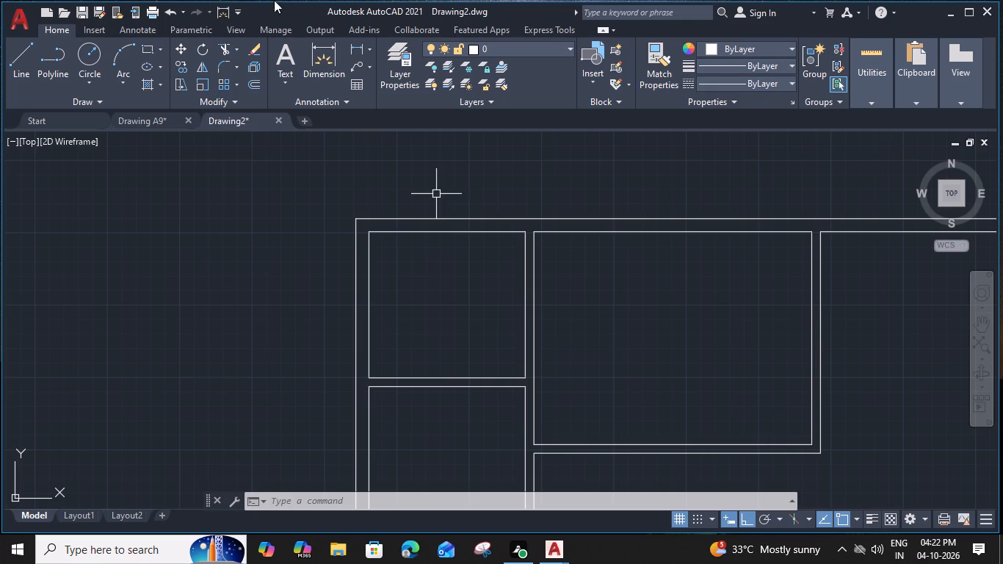
Extend the lower line of the left bay's lower cross wall to the first partition's far line.
middle_drag(438, 311, 394, 200)
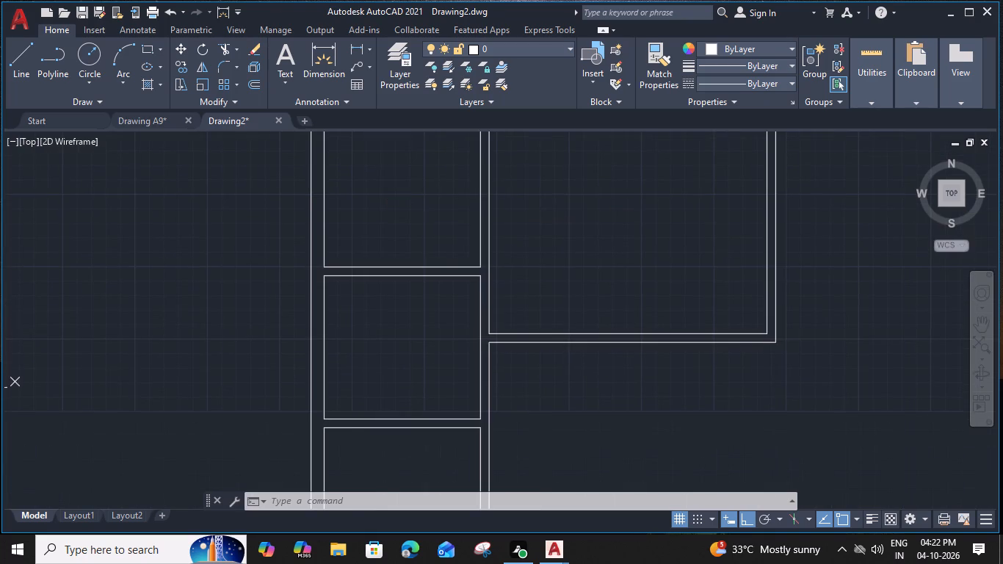
middle_drag(386, 355, 383, 238)
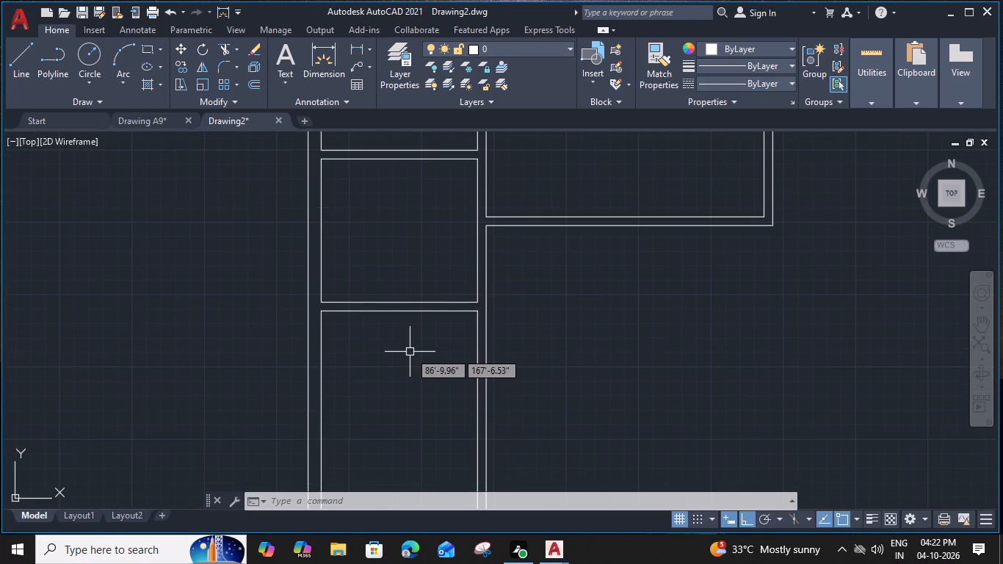
text(EX)
key(space)
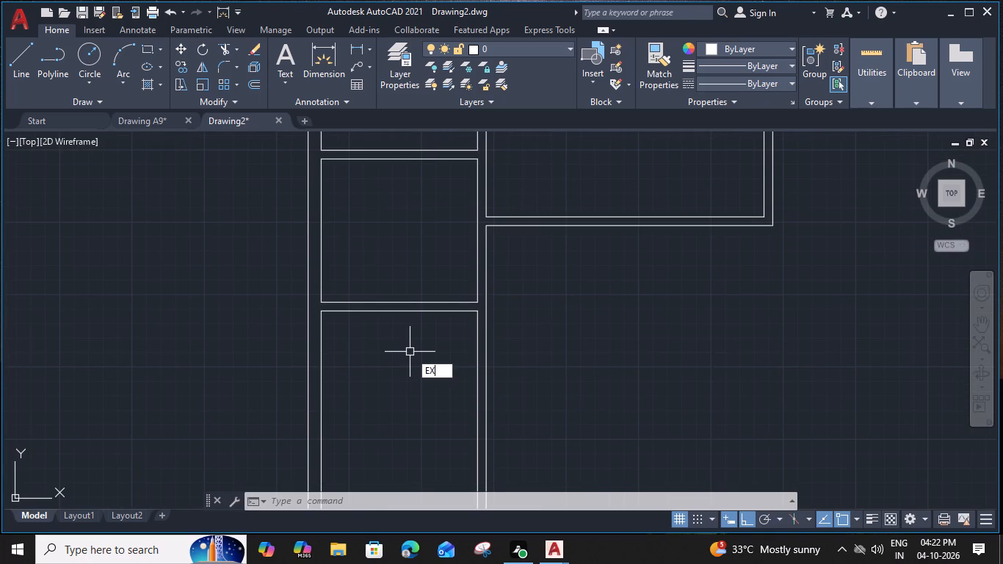
click(438, 313)
Remove both first-partition line segments between the left bay's lower cross wall and the bottom wall with a fence selection.
middle_drag(463, 368, 454, 329)
scroll(513, 388, down, 1)
middle_drag(509, 382, 506, 350)
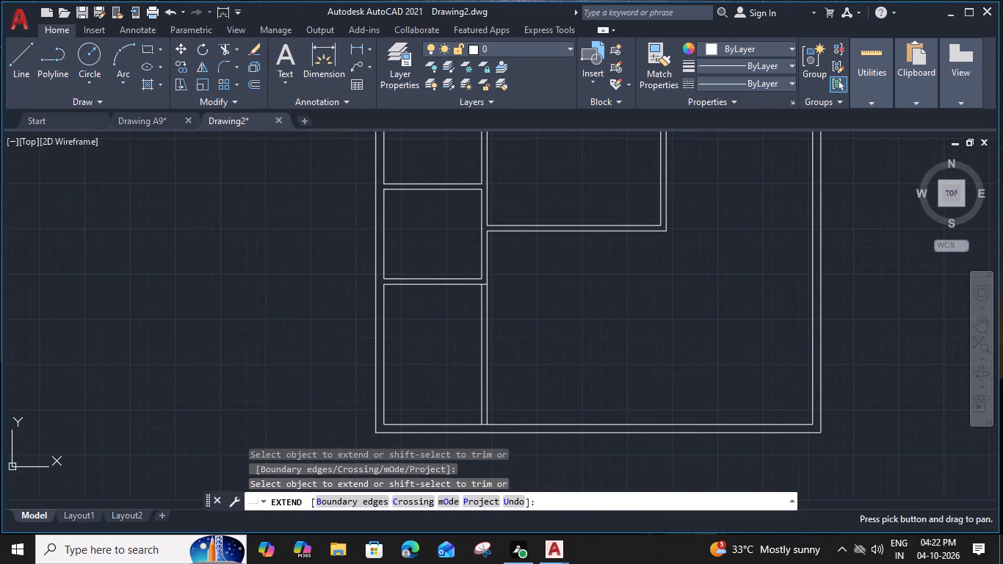
shift+click(506, 351)
shift+click(472, 366)
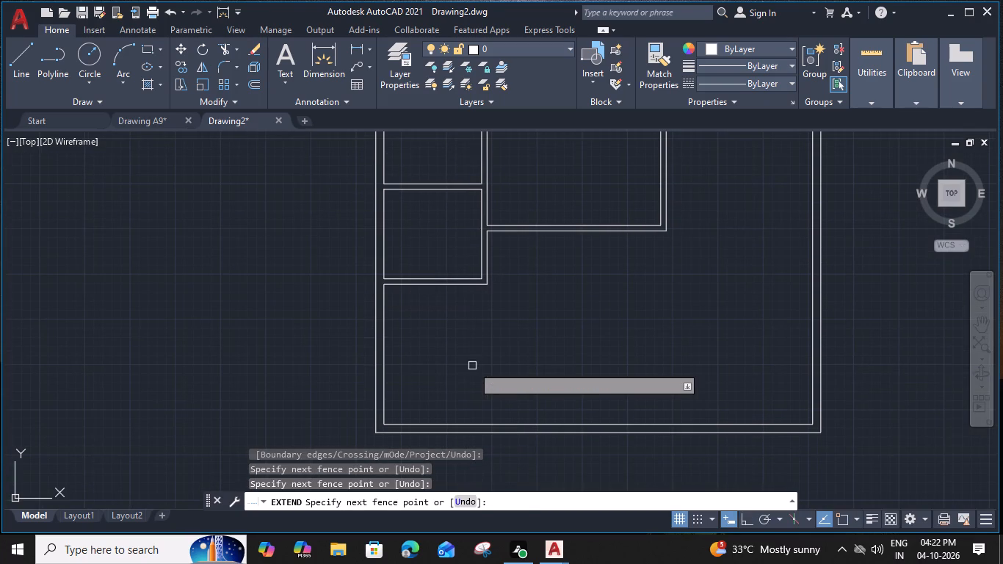
key(Escape)
Offset the lower-left room's left wall inner line 12'10" inward, and offset the new line 6" further to form a partition.
click(383, 348)
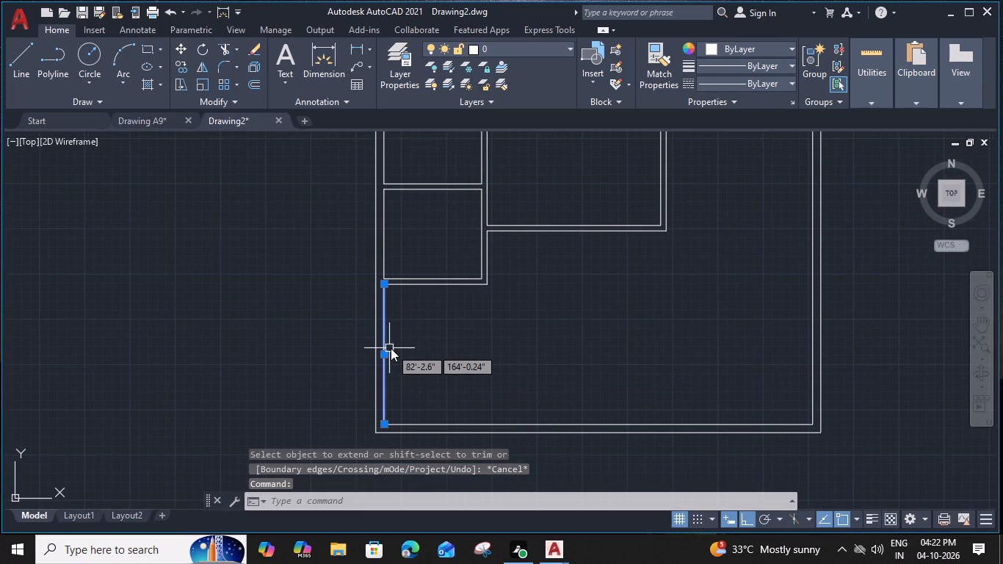
key(o)
key(space)
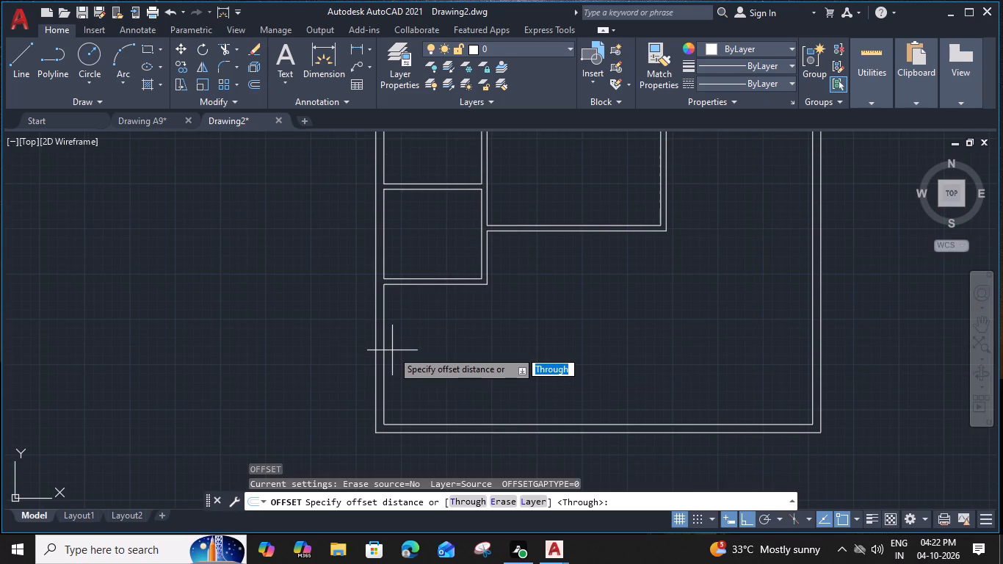
key(1)
text(2')
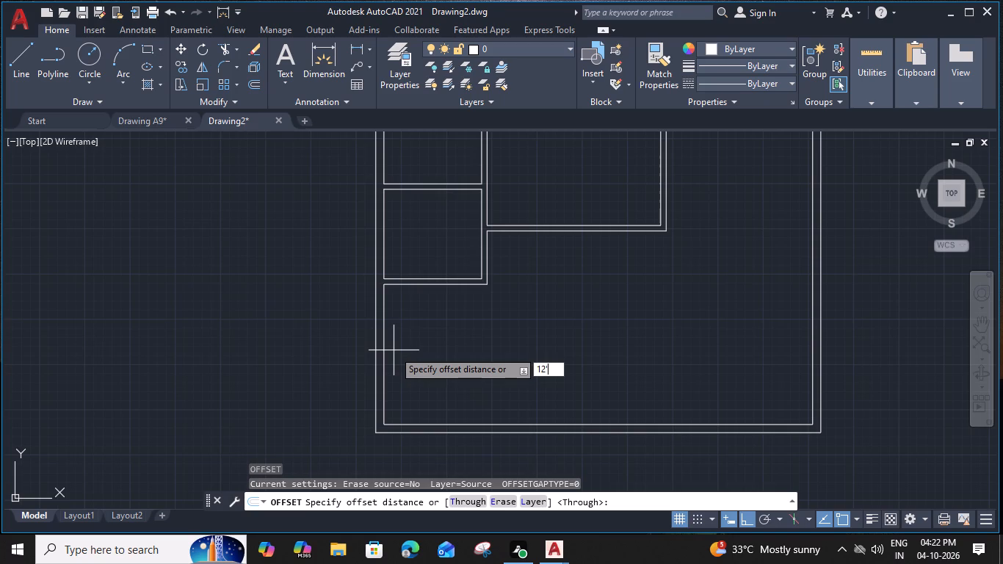
text(10)
key(shift+quotedbl)
key(Return)
click(474, 354)
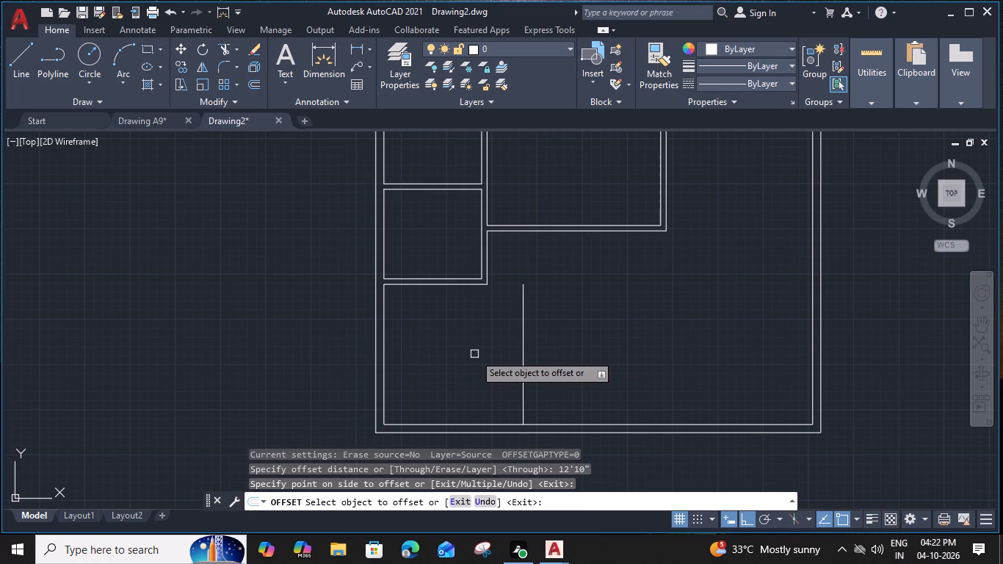
click(524, 341)
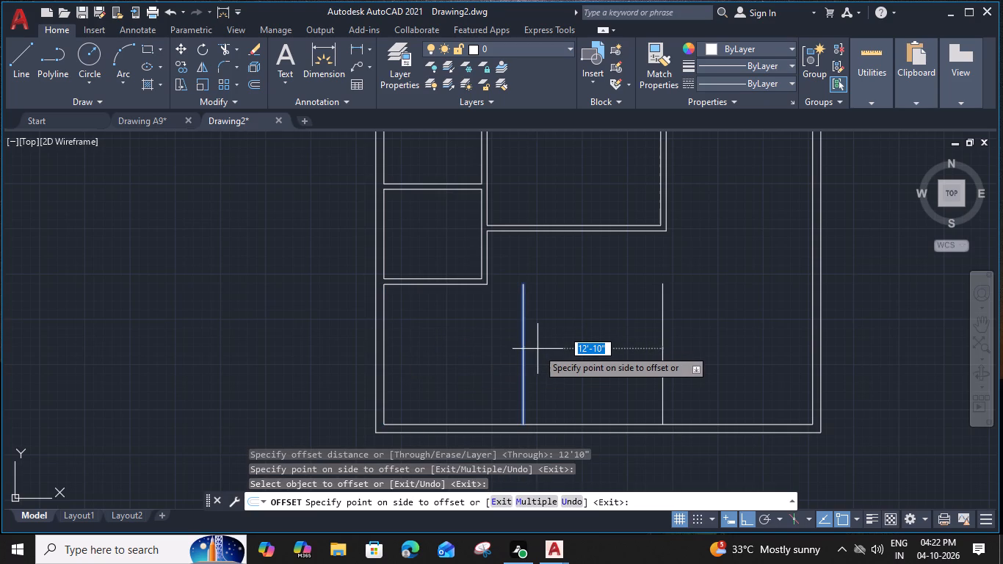
text(6")
key(Return)
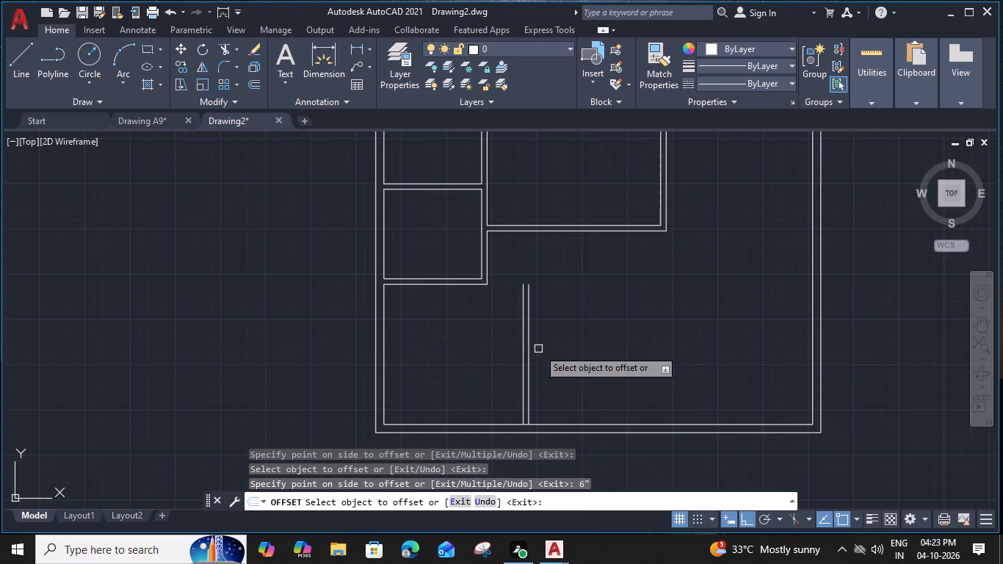
Offset the middle bay cross wall's lower line 4'5" downward, and offset the new line 6" further down to form a second cross wall.
middle_drag(578, 334, 473, 360)
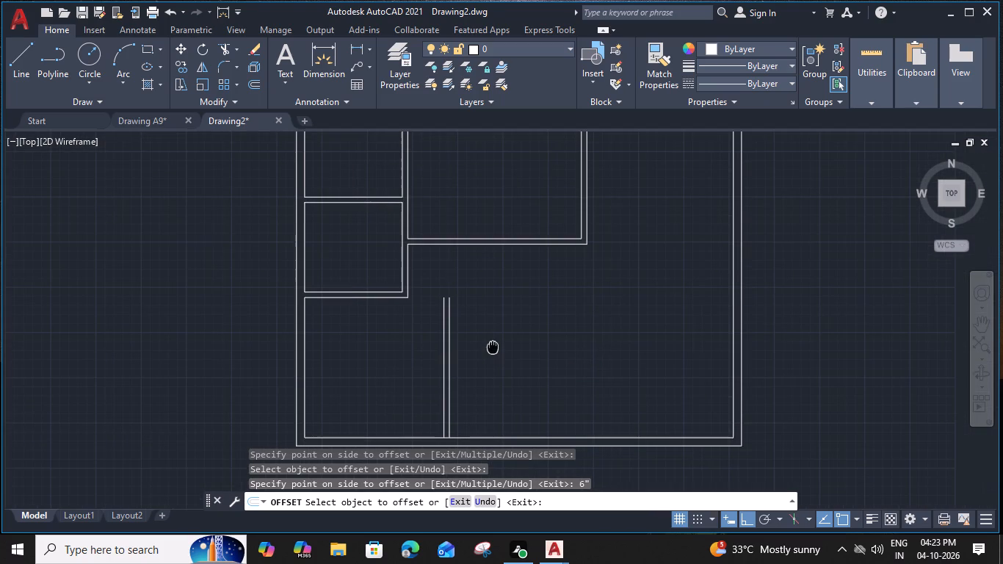
click(477, 260)
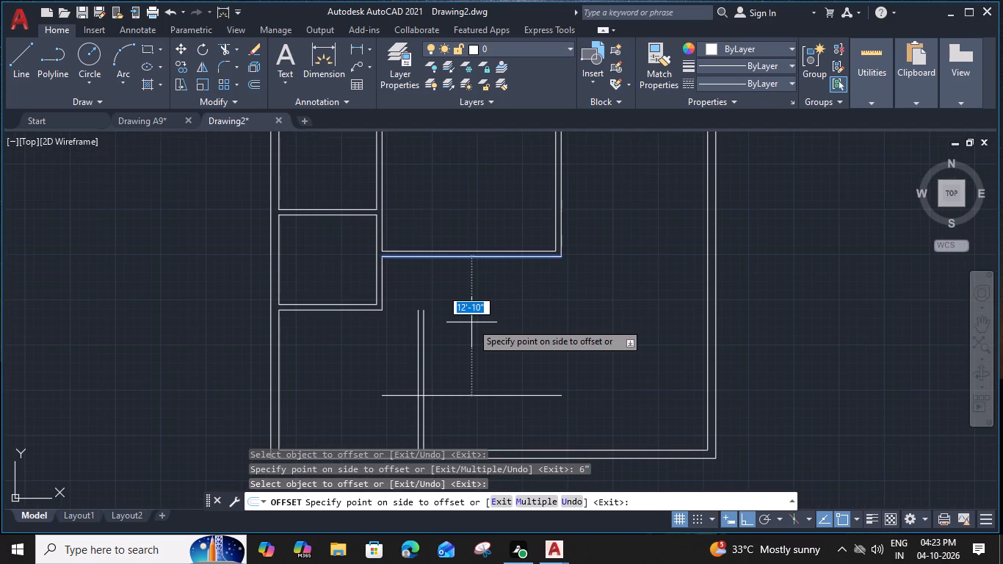
text(4'5")
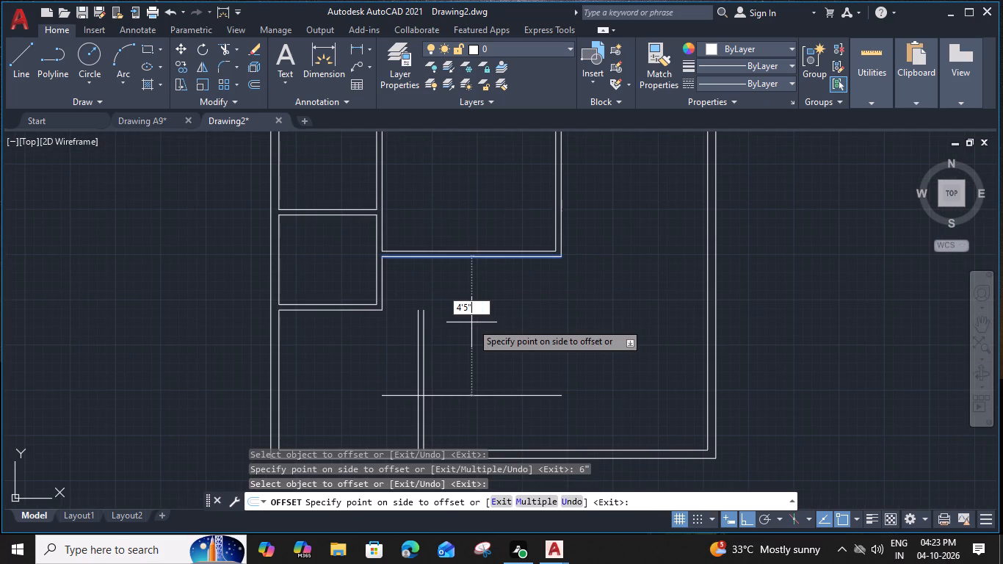
key(Return)
middle_drag(481, 311, 394, 314)
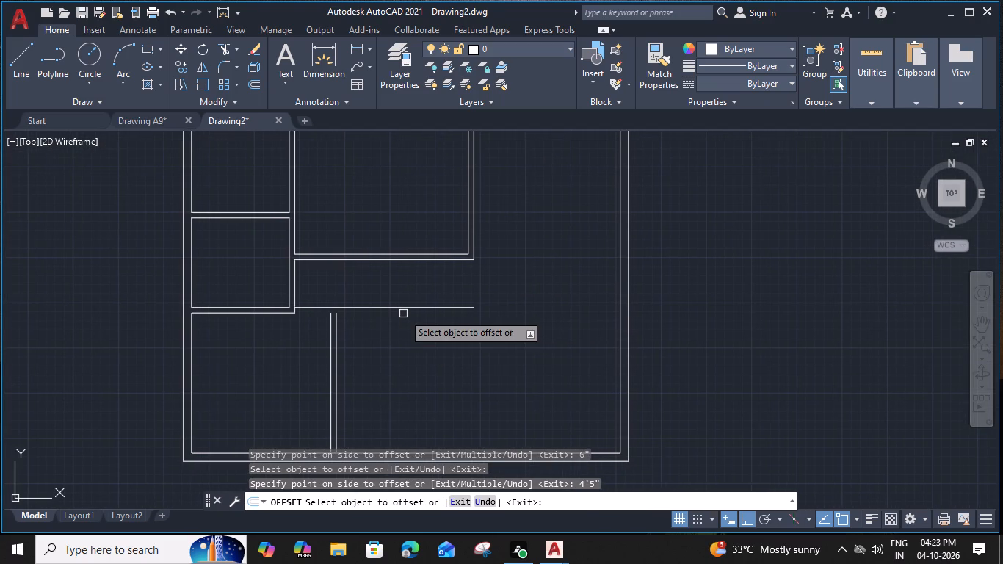
click(408, 310)
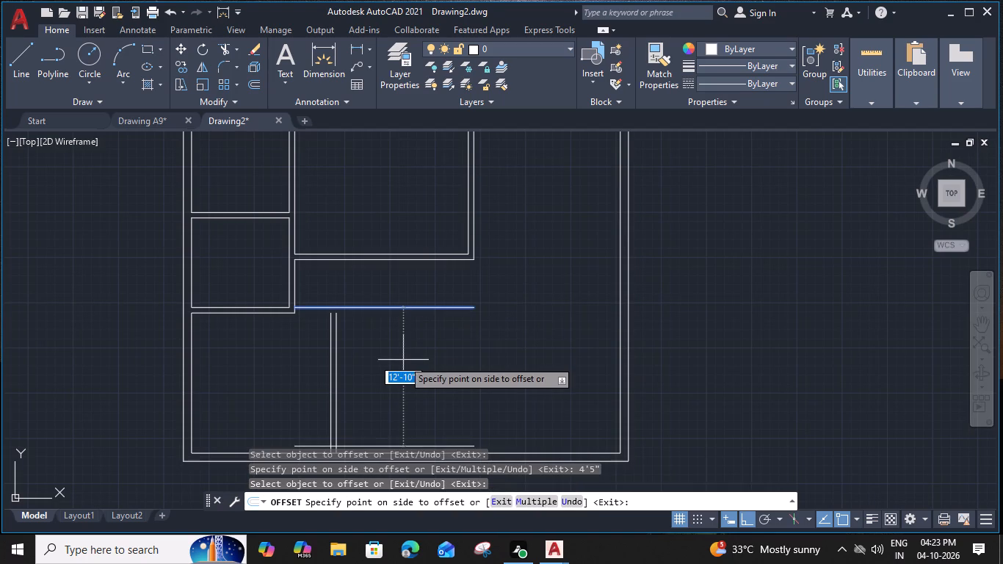
text(6")
key(Return)
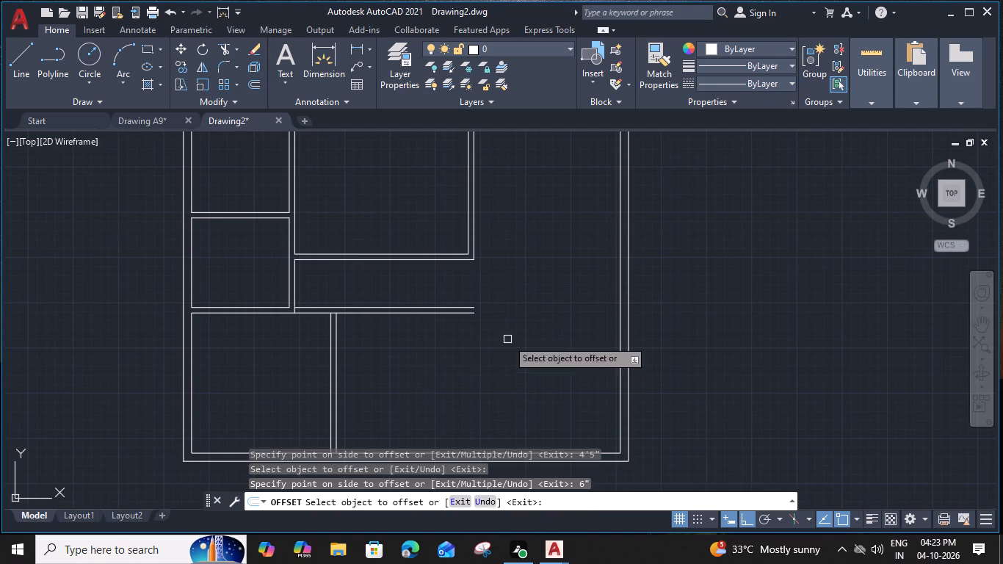
middle_drag(509, 339, 385, 401)
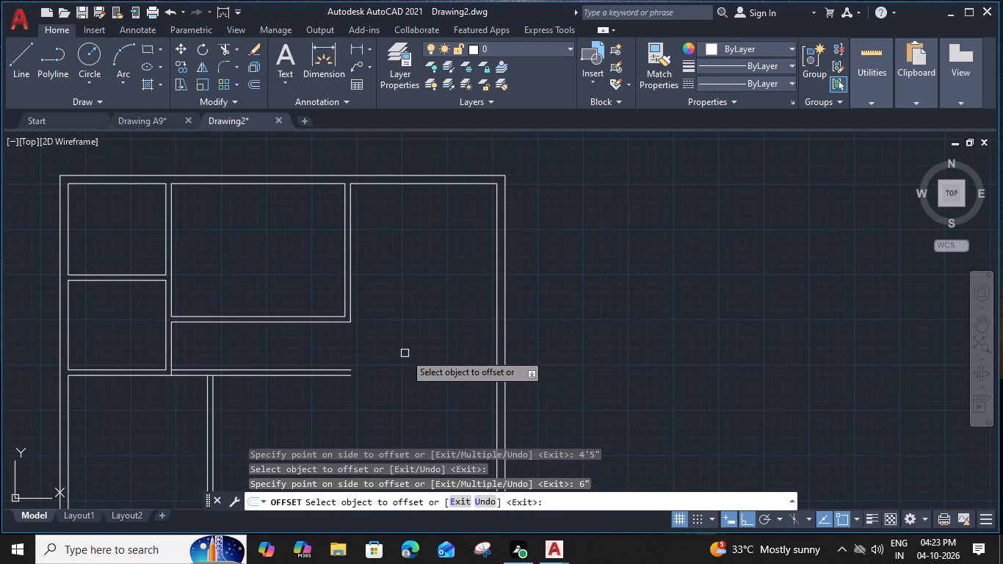
key(Escape)
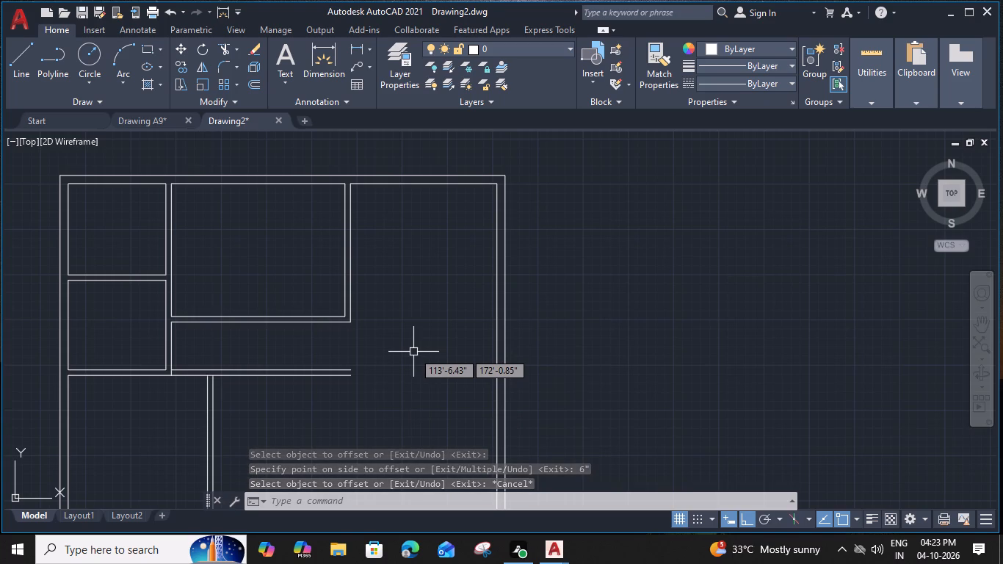
Close the open right end of the new cross wall with a short vertical line.
middle_drag(412, 319, 419, 259)
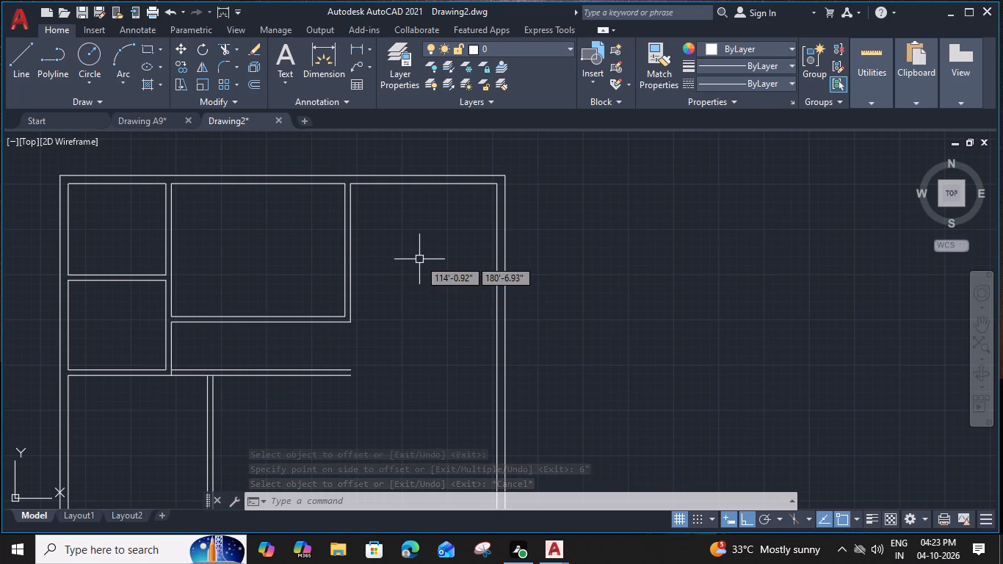
middle_drag(419, 259, 507, 311)
middle_drag(494, 316, 533, 283)
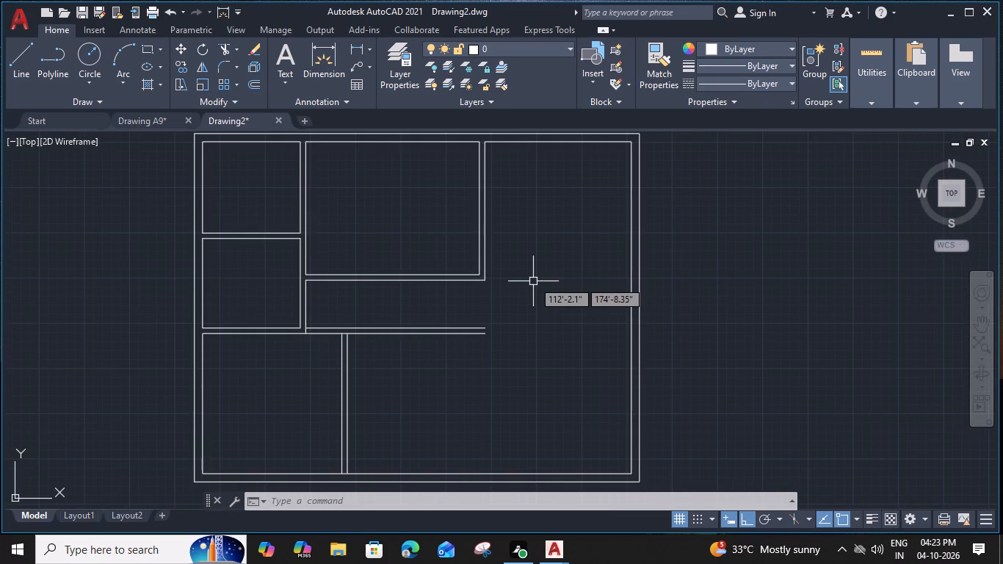
key(l)
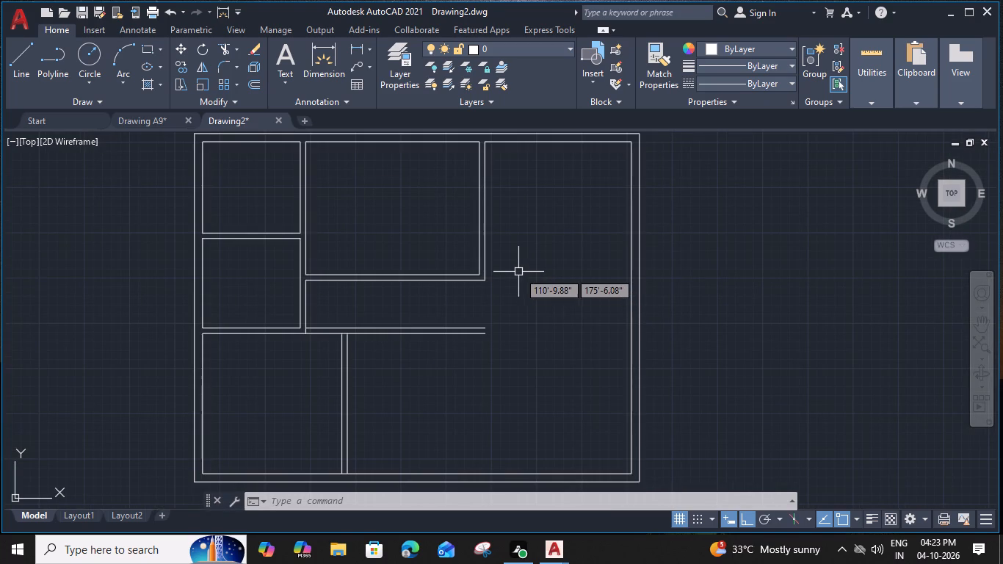
key(space)
scroll(495, 345, up, 2)
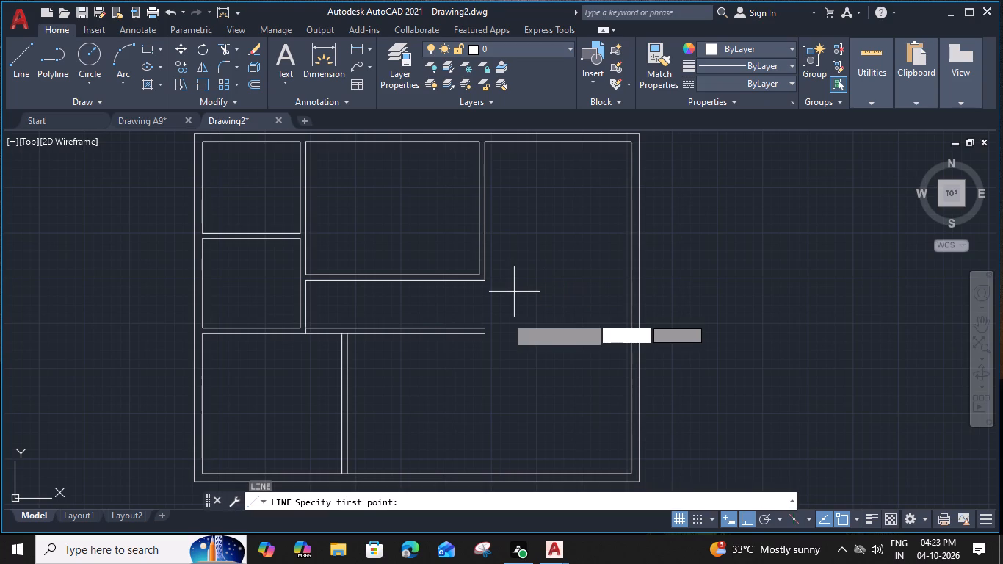
click(468, 302)
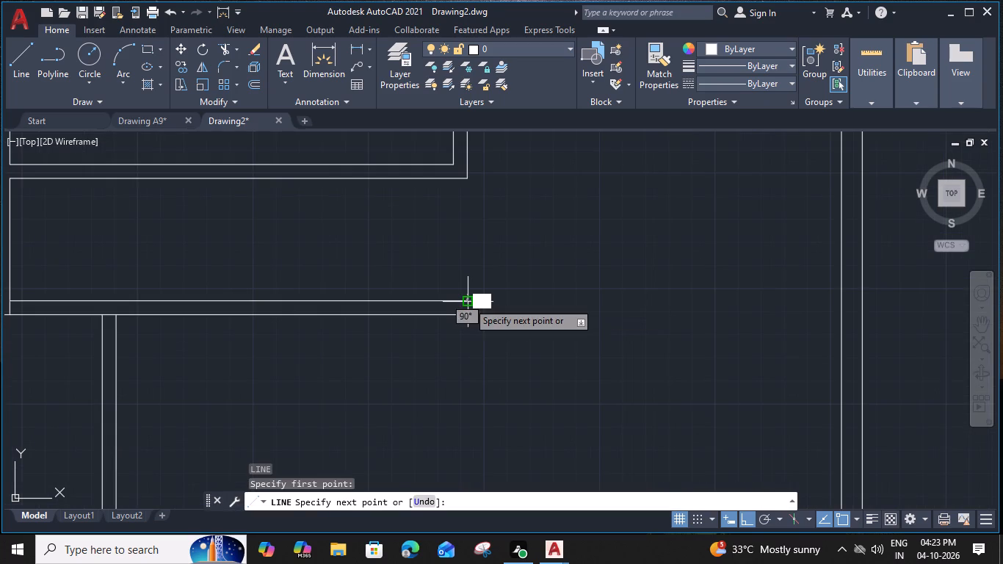
click(468, 321)
key(Escape)
Trim the new cross wall's lower line between the two lines of the lower partition.
middle_drag(475, 341, 817, 300)
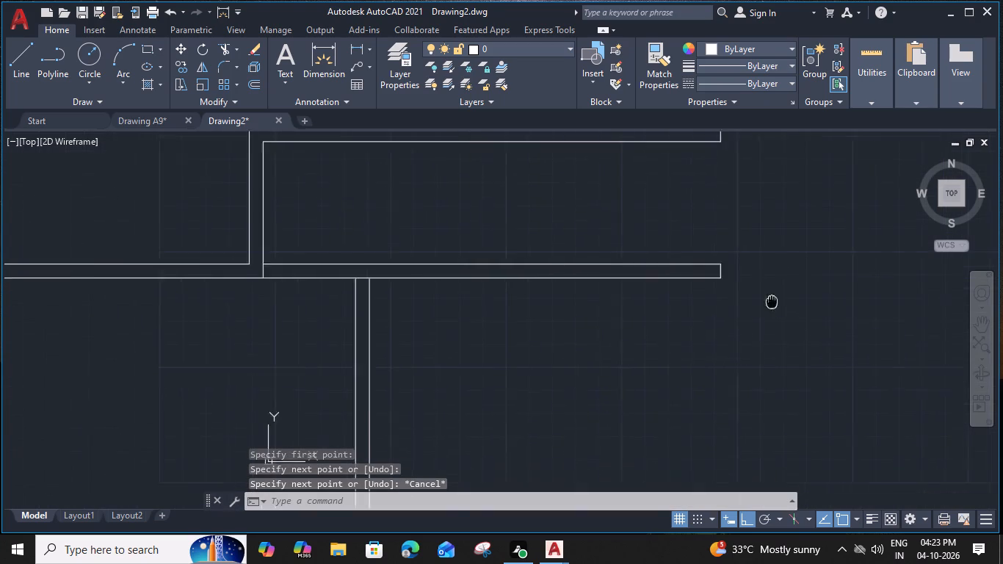
middle_drag(817, 300, 839, 303)
text(TR)
key(space)
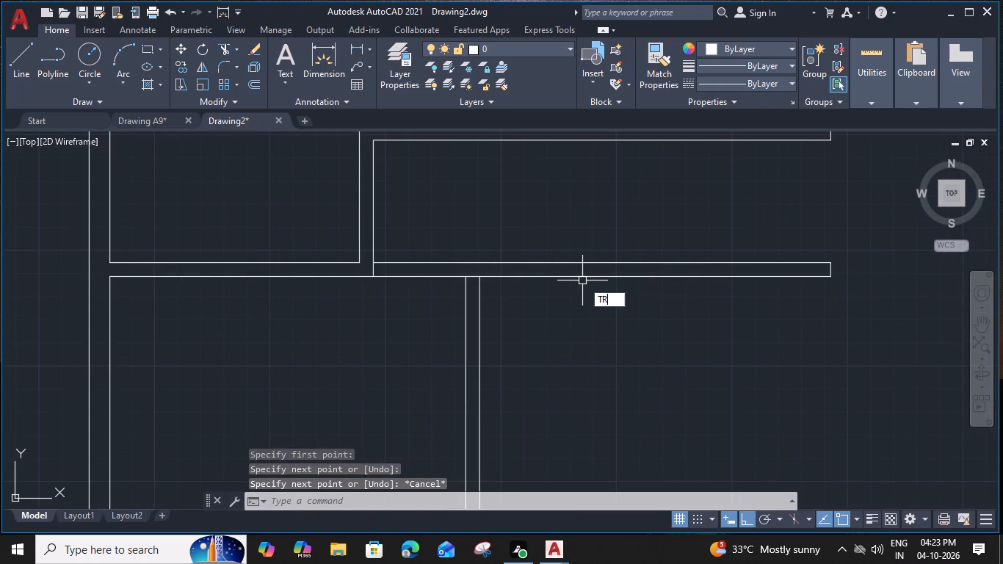
click(474, 277)
key(Escape)
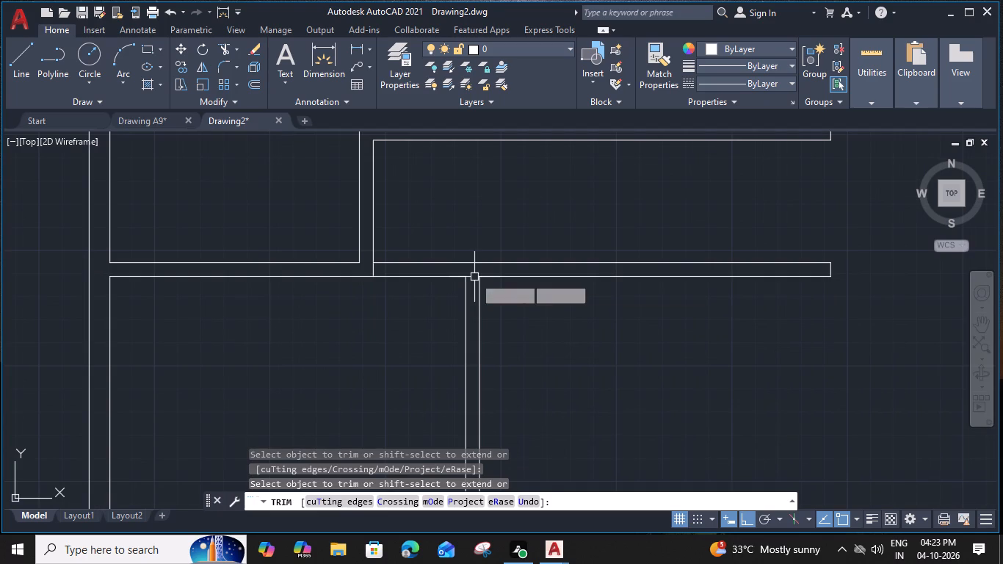
Trim the short piece of the left partition's right line that crosses the second cross wall.
middle_drag(546, 297, 565, 283)
text(TR)
key(space)
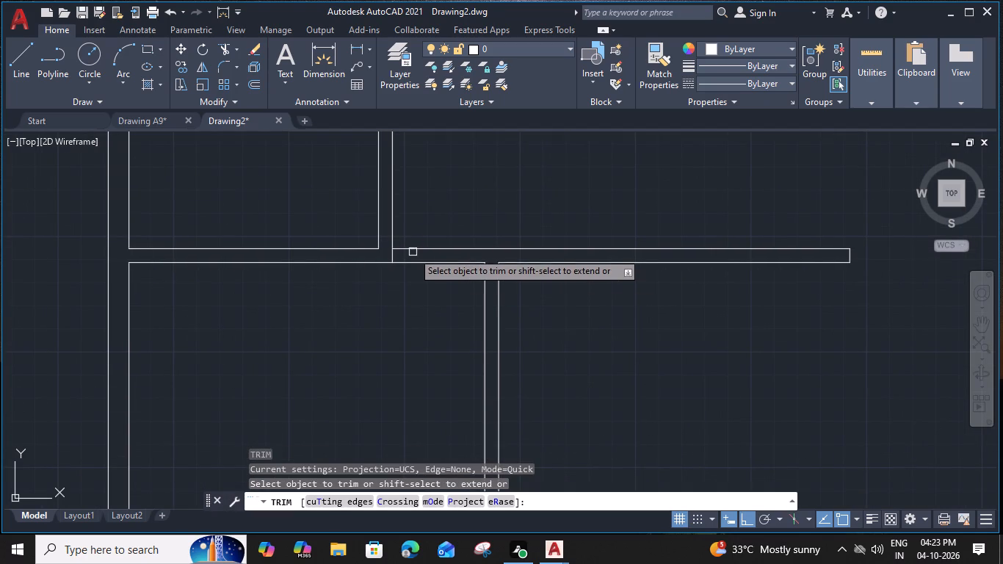
click(397, 256)
click(388, 255)
scroll(388, 255, down, 3)
key(Escape)
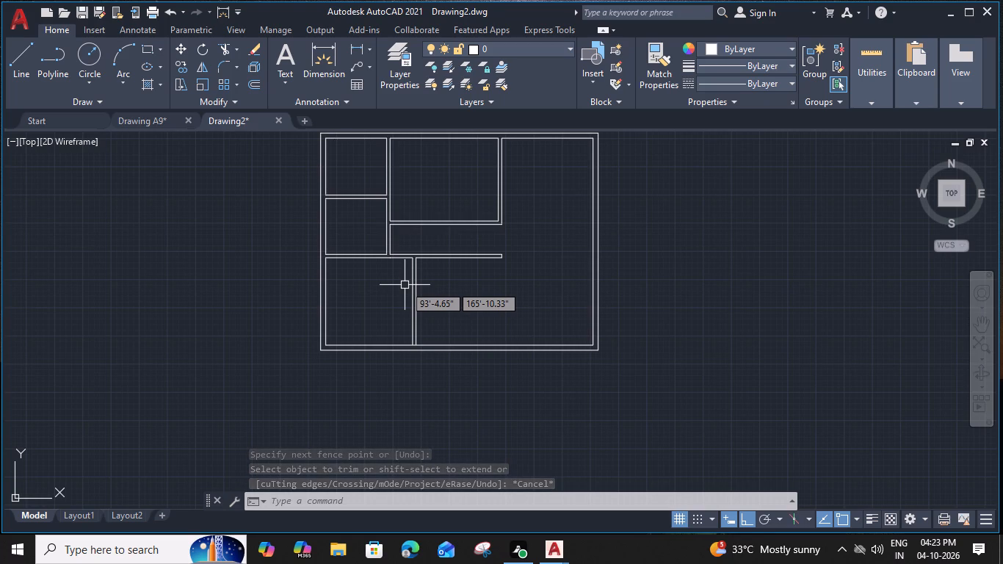
Draw a short line across the top end of the left partition, along the top wall's inner line.
middle_drag(449, 169, 452, 184)
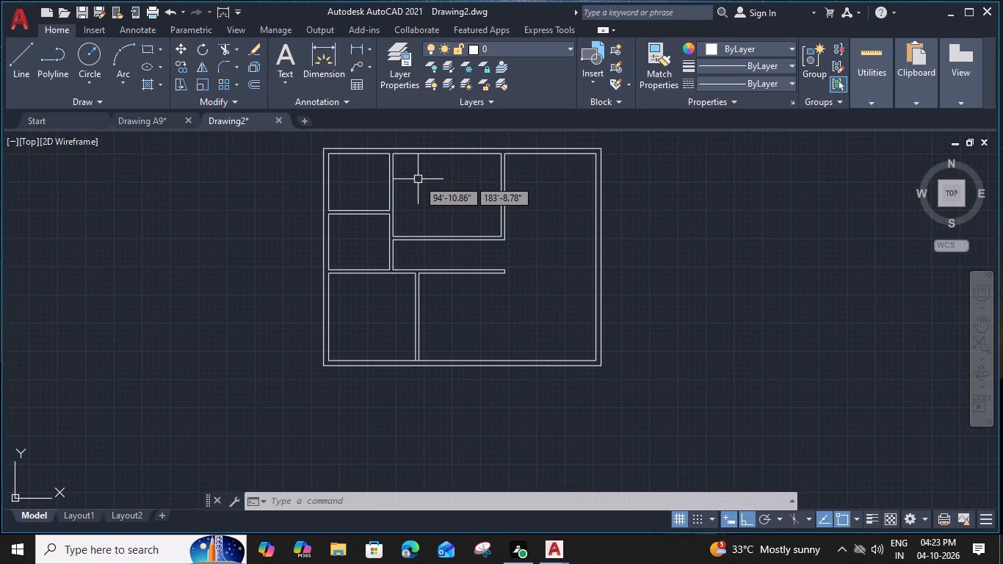
text(L)
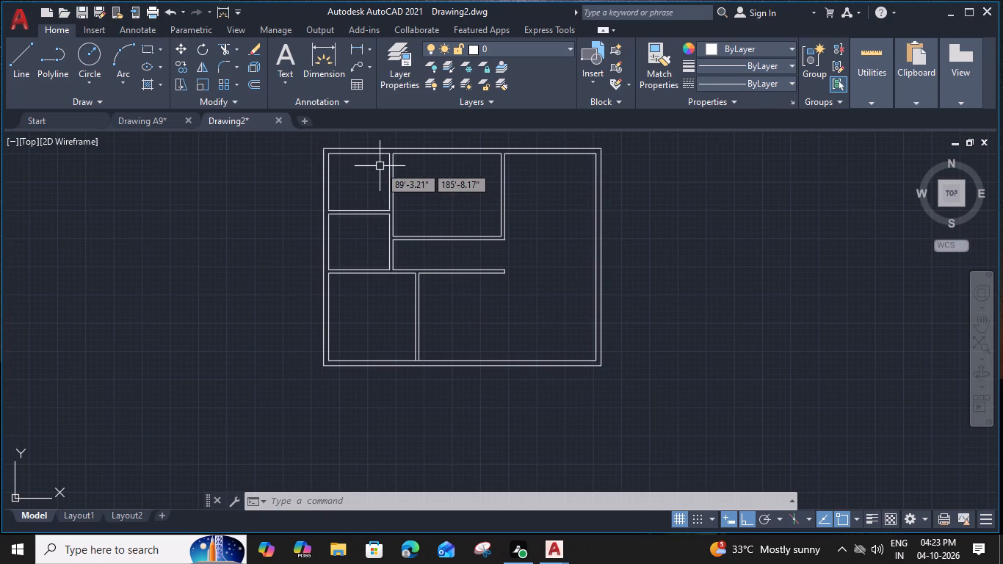
key(space)
scroll(380, 163, up, 3)
middle_drag(380, 163, 367, 256)
click(417, 215)
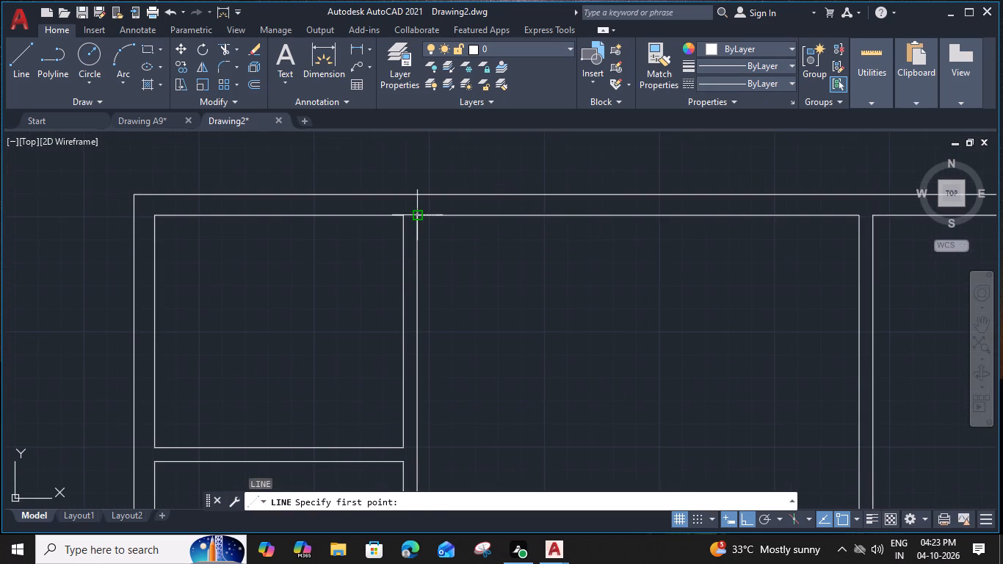
click(402, 215)
key(Escape)
Draw a short vertical line across the middle bay cross wall's left end, where it meets the left partition.
middle_drag(439, 329, 447, 158)
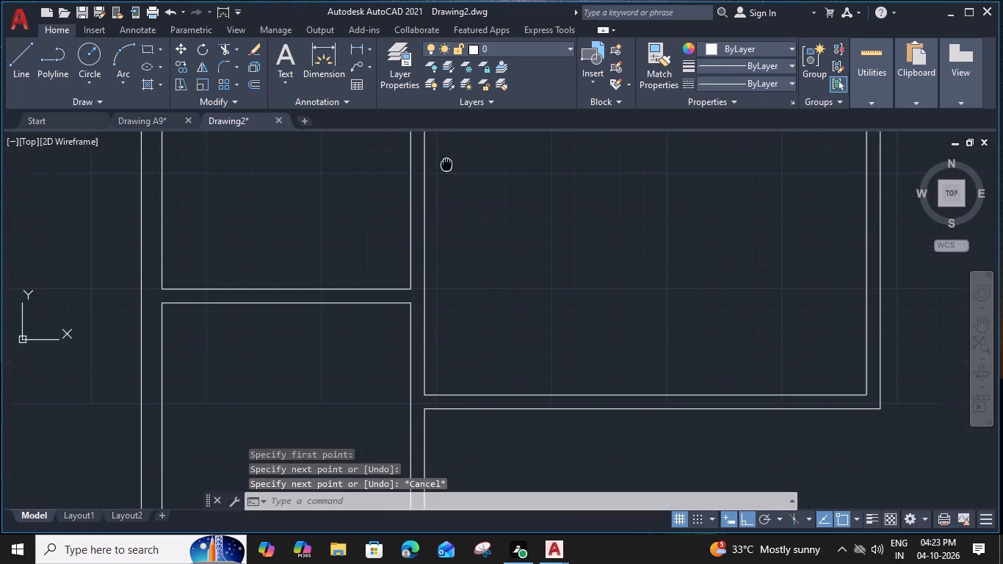
middle_drag(447, 158, 449, 131)
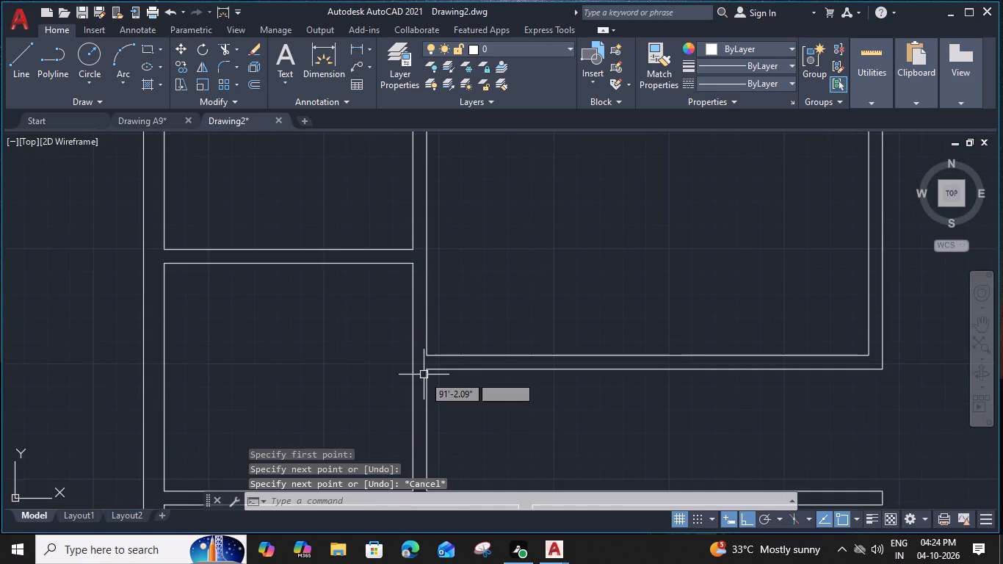
middle_drag(425, 355, 426, 305)
key(b)
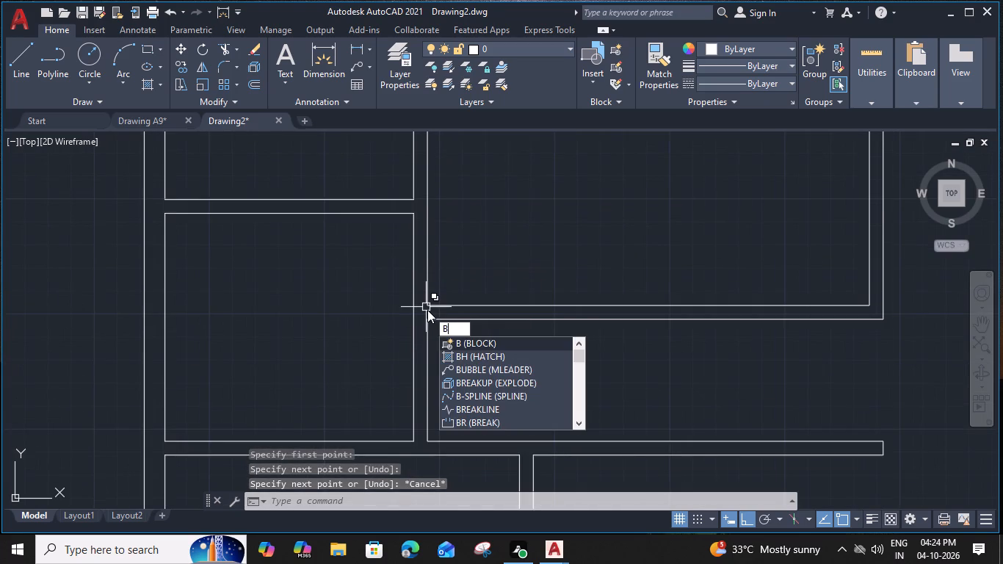
key(Escape)
text(L)
key(space)
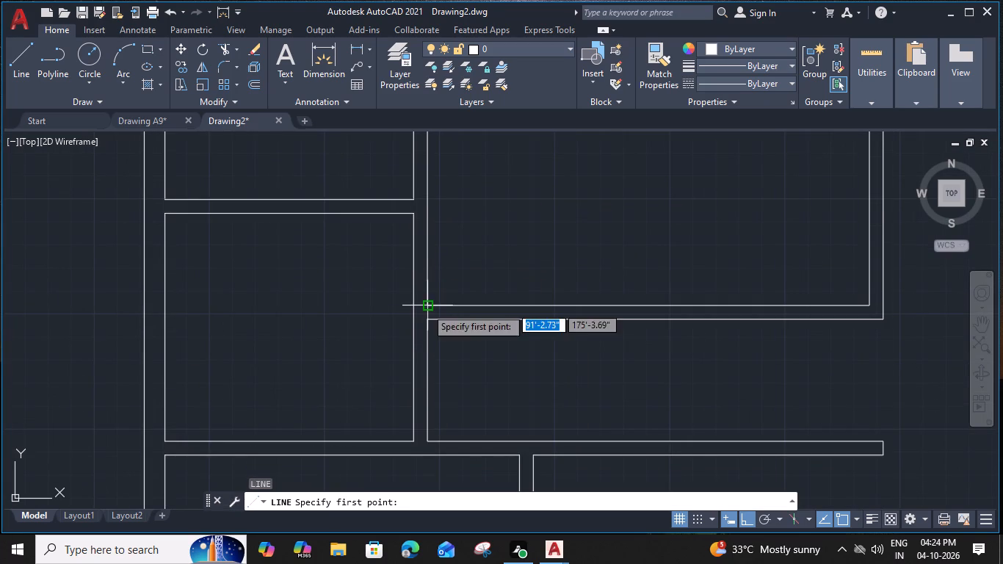
click(426, 308)
click(426, 319)
key(space)
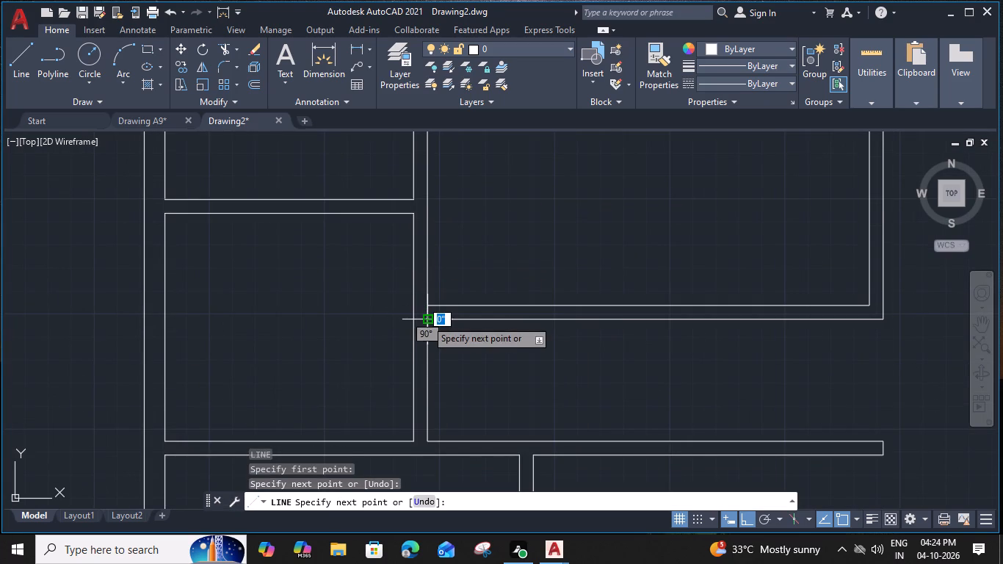
Draw a 6" horizontal line across the left partition's bottom end, where it meets the second cross wall.
middle_drag(428, 347, 420, 249)
key(space)
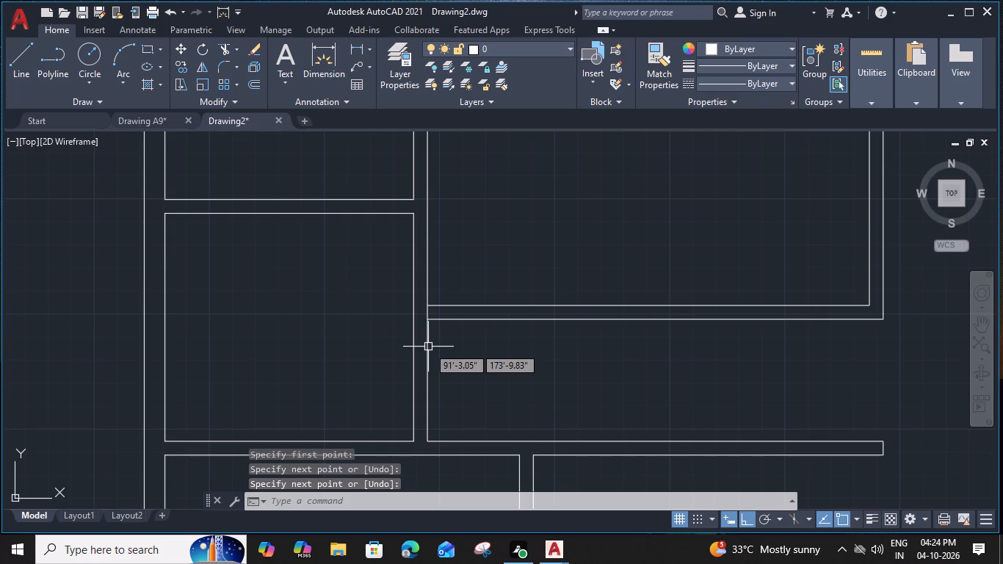
click(419, 344)
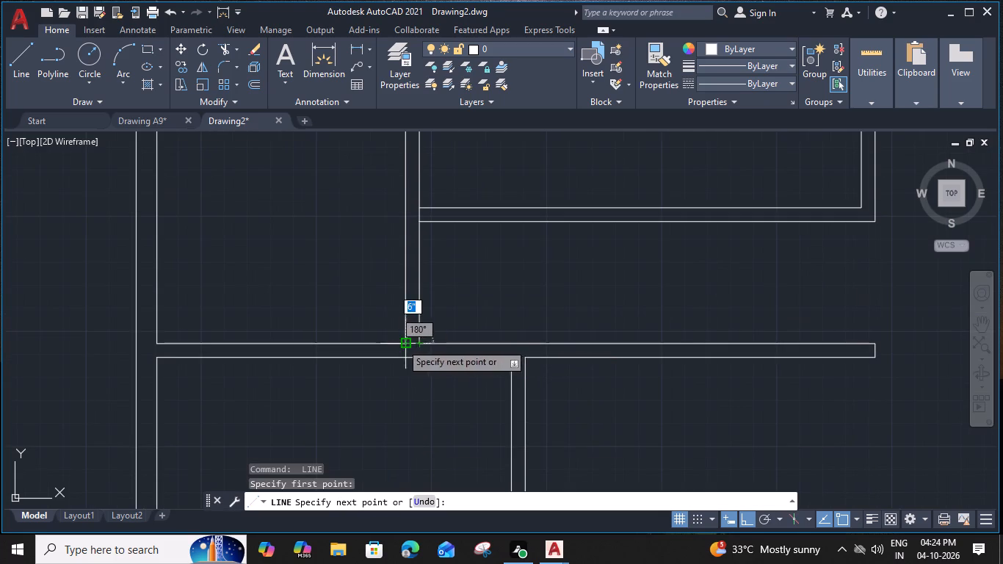
click(401, 343)
key(space)
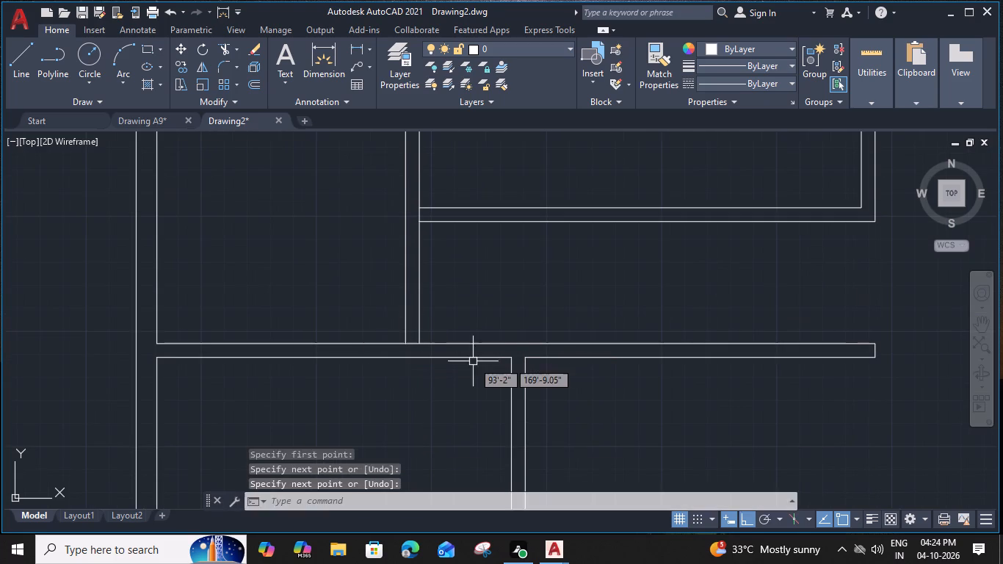
Draw a 6" vertical line across the second cross wall from the top of the lower partition's left line.
key(space)
click(513, 360)
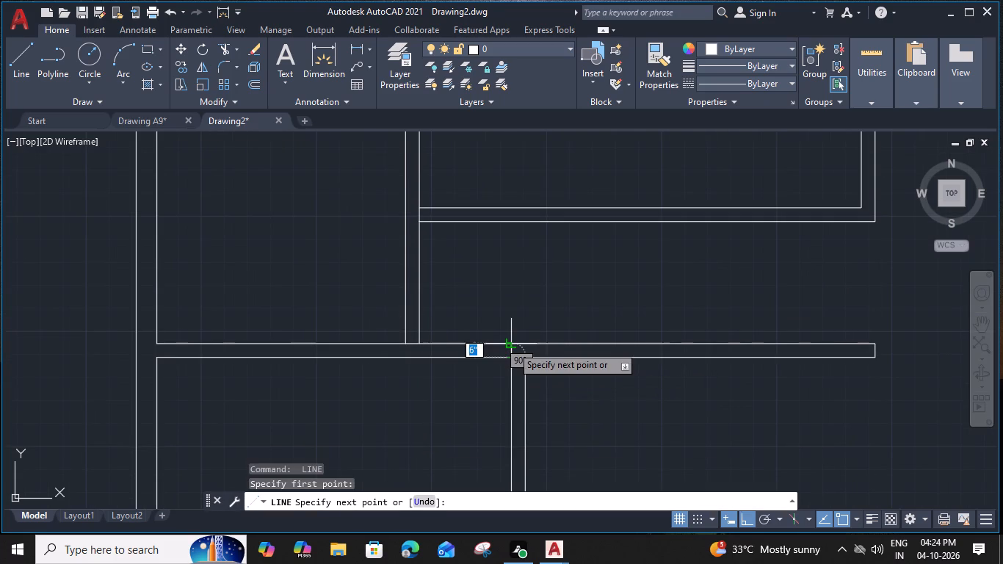
click(512, 345)
key(space)
Draw a short horizontal line across the right outer wall from the upper-right inner corner to the outer line.
middle_drag(541, 266, 512, 341)
middle_drag(649, 297, 328, 330)
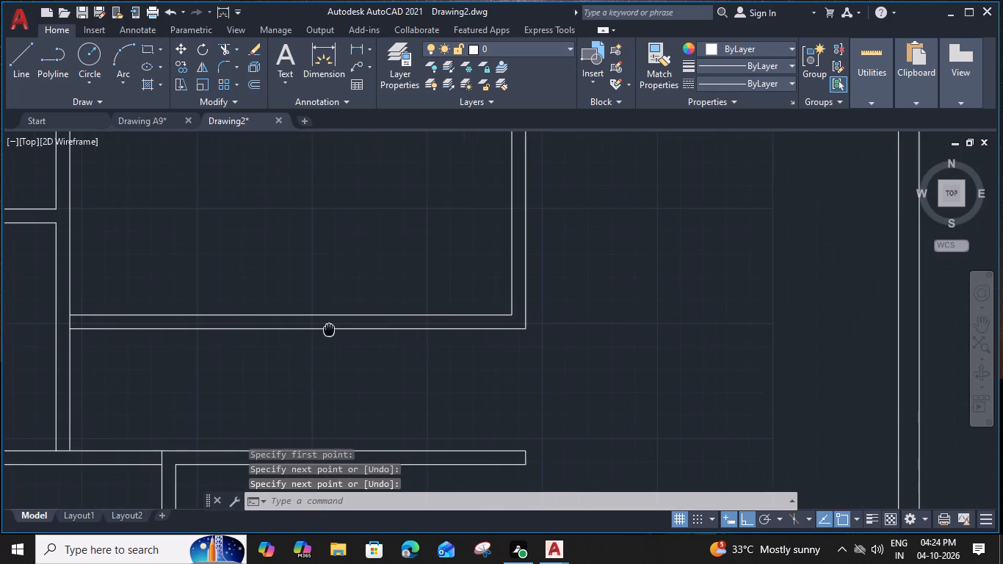
scroll(463, 266, down, 1)
middle_drag(523, 239, 435, 369)
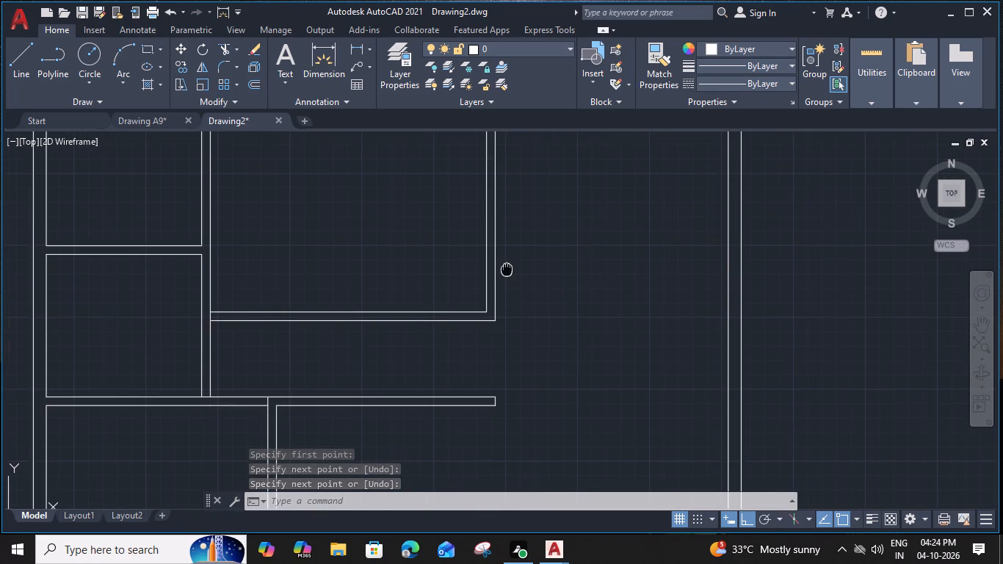
key(space)
click(650, 214)
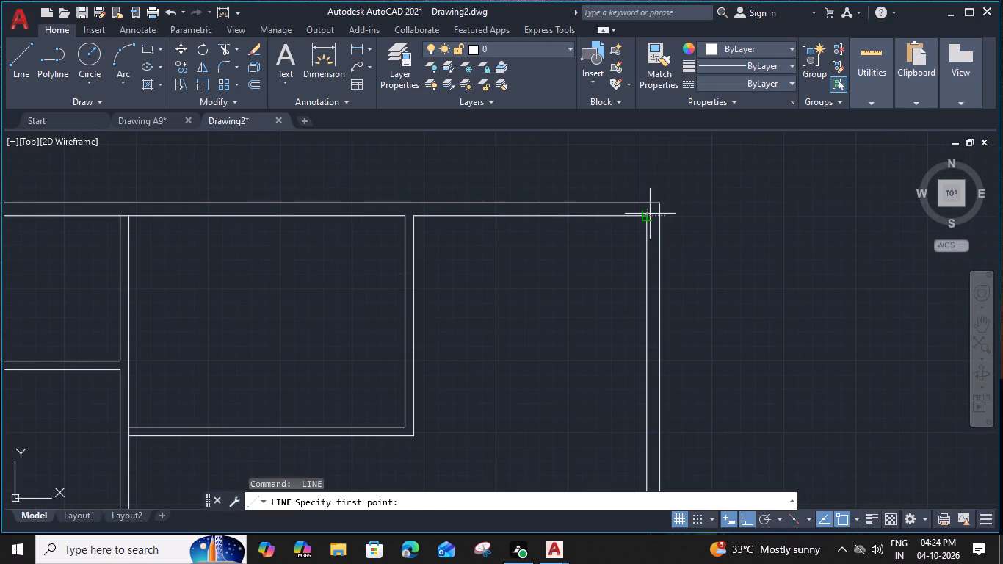
click(662, 213)
key(Escape)
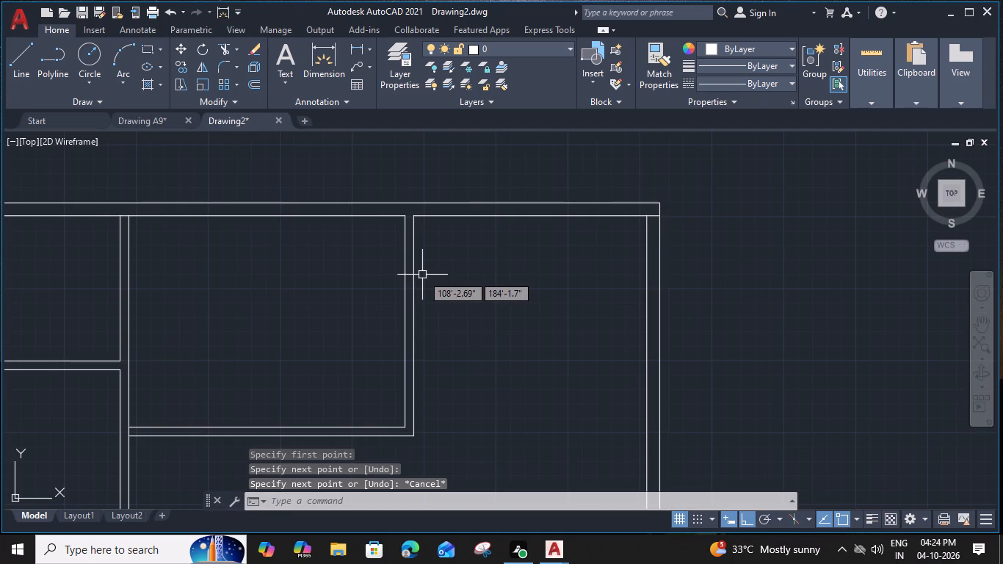
Offset the upper-right room's left wall line and top wall inner line 2' into the room.
click(415, 275)
text(O 2')
key(Return)
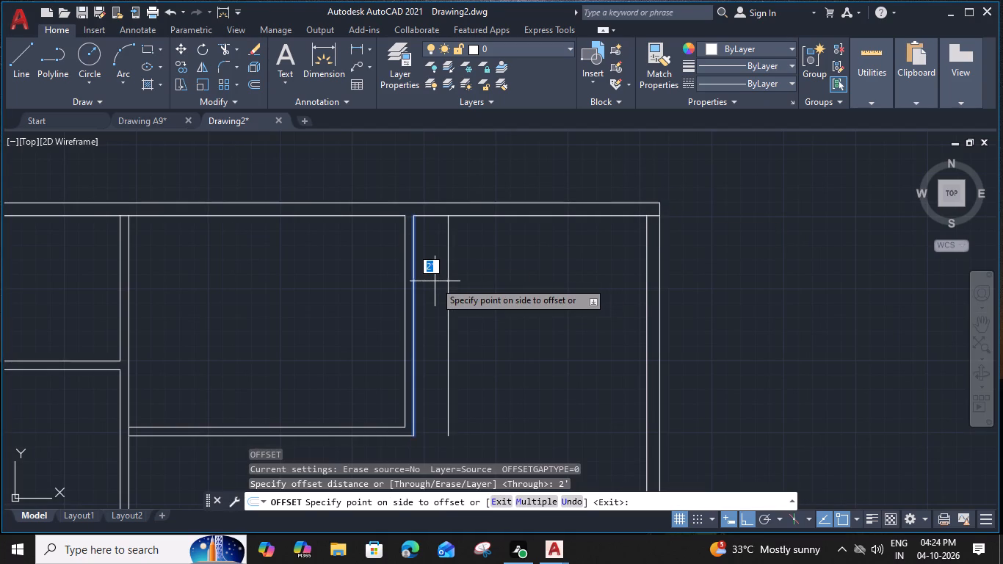
click(489, 279)
click(498, 217)
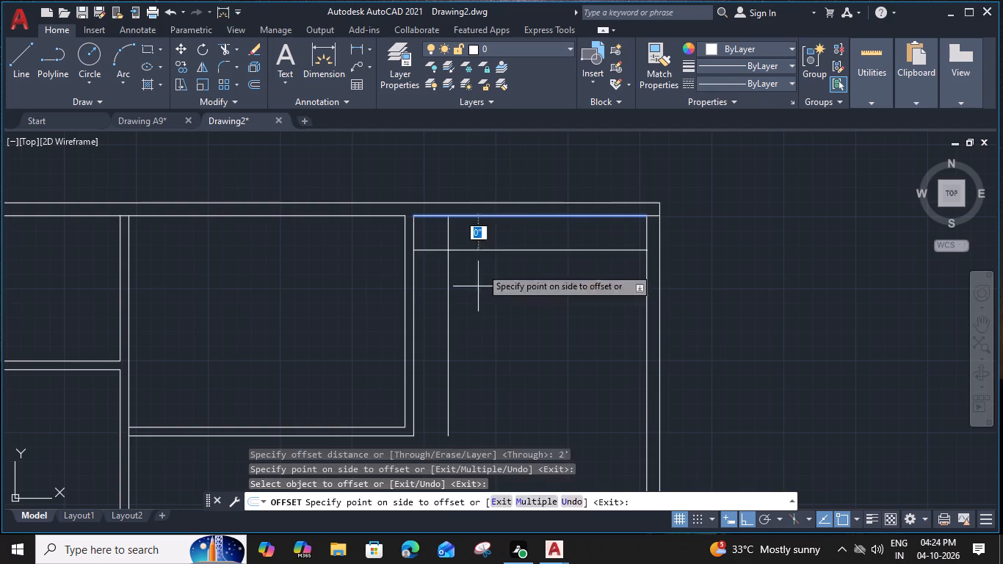
click(478, 297)
middle_drag(482, 312, 467, 258)
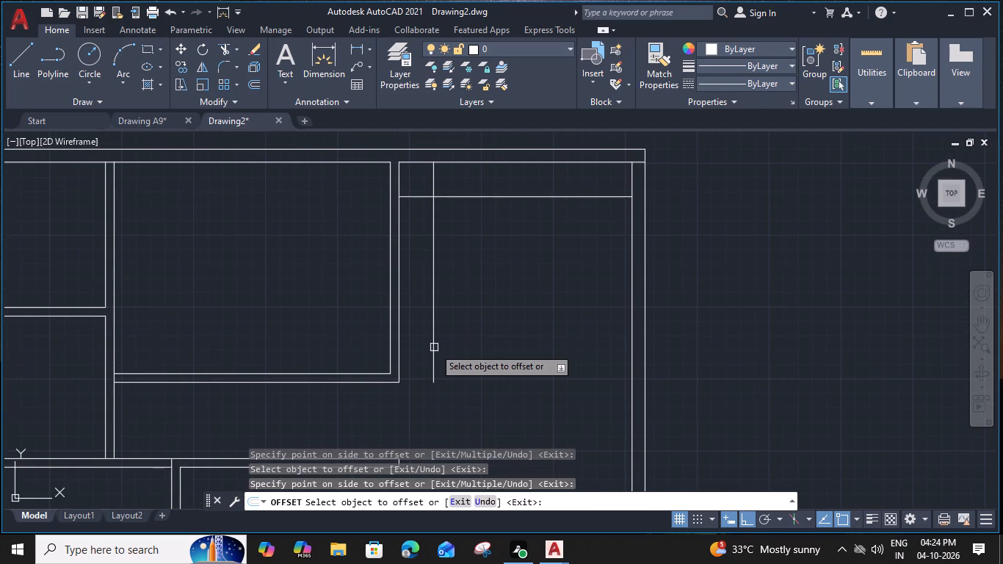
key(Escape)
Draw a horizontal line extending right from the lower outer corner of the middle bay's walls into the upper-right room.
key(l)
key(space)
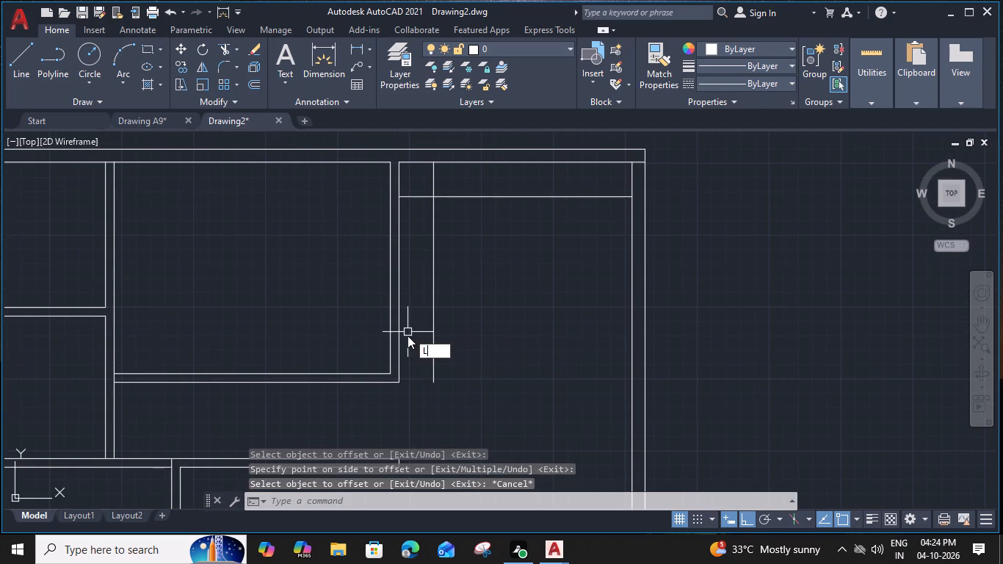
click(401, 382)
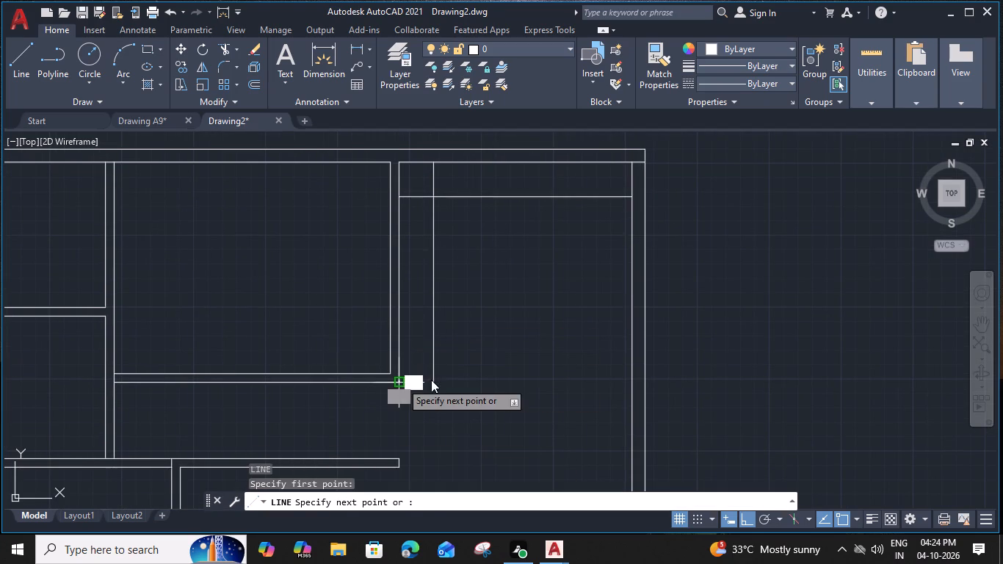
click(494, 377)
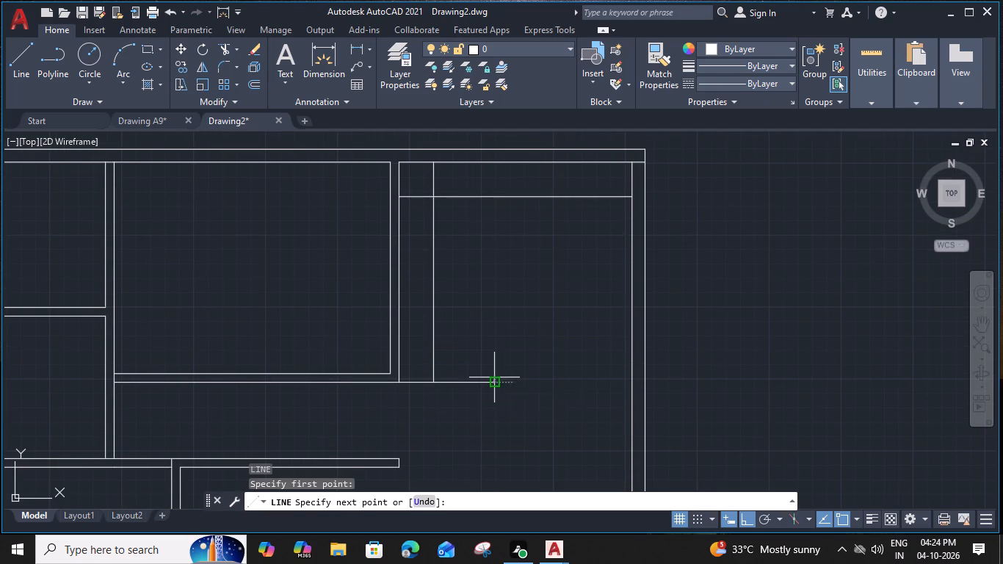
key(Escape)
Offset the new horizontal line 2' upward.
click(477, 383)
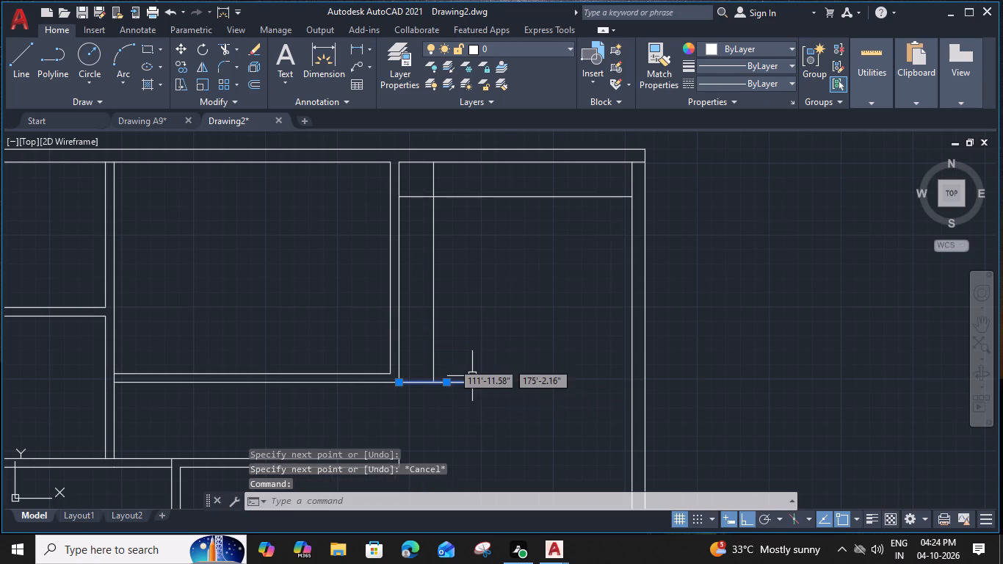
text(O 2')
key(space)
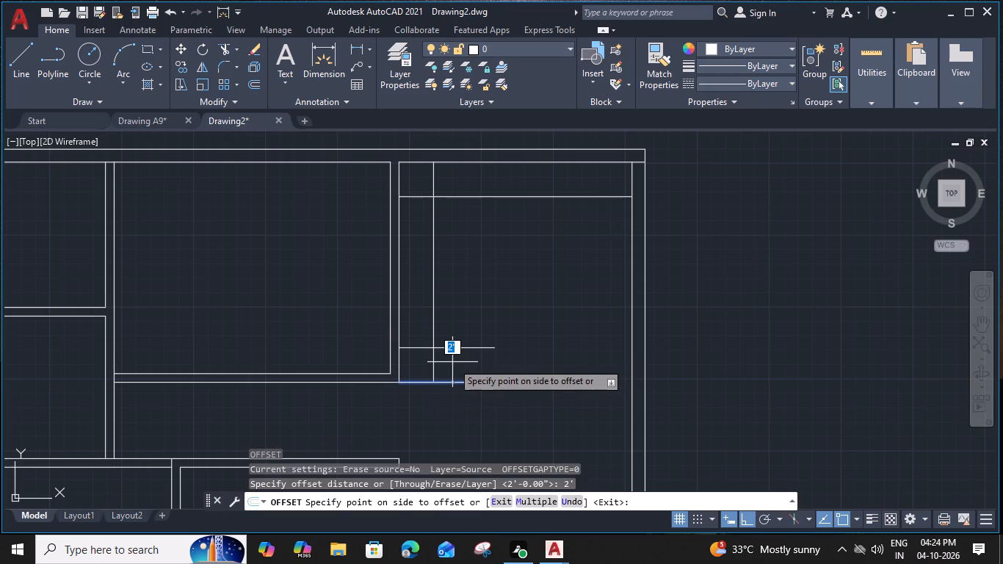
drag(457, 352, 458, 340)
key(Escape)
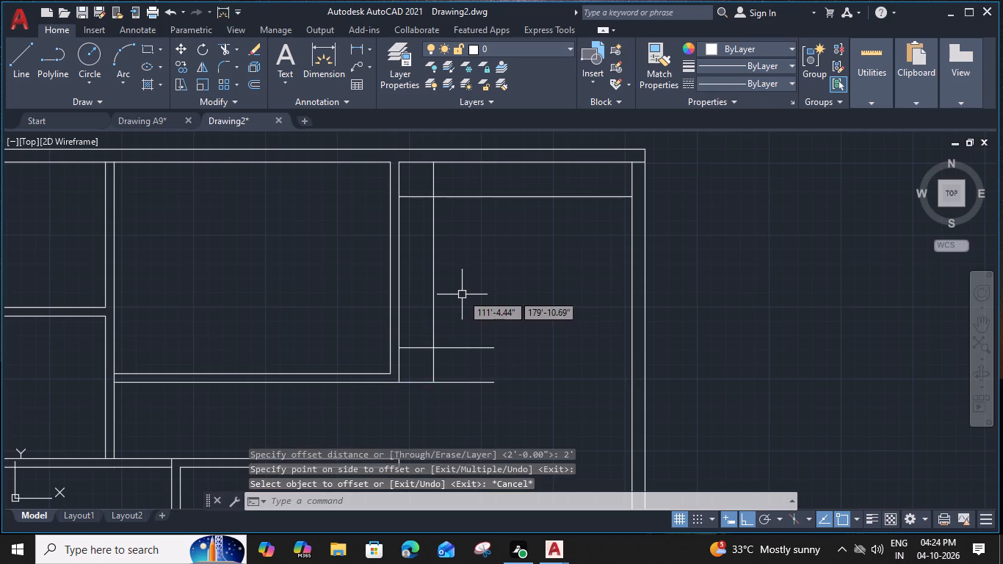
Close the right end of the two horizontal lines with a vertical line.
text(L)
key(space)
click(495, 386)
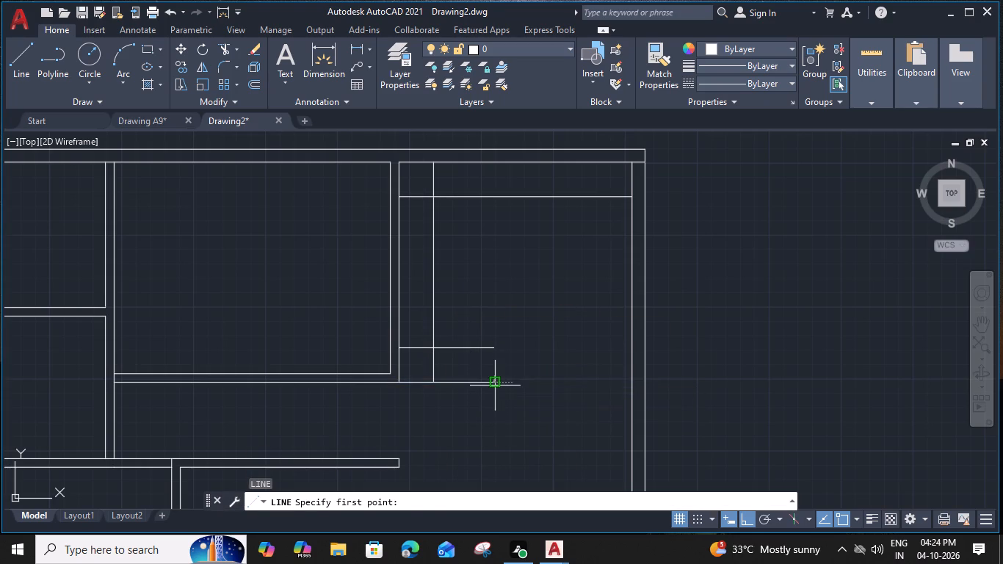
click(494, 352)
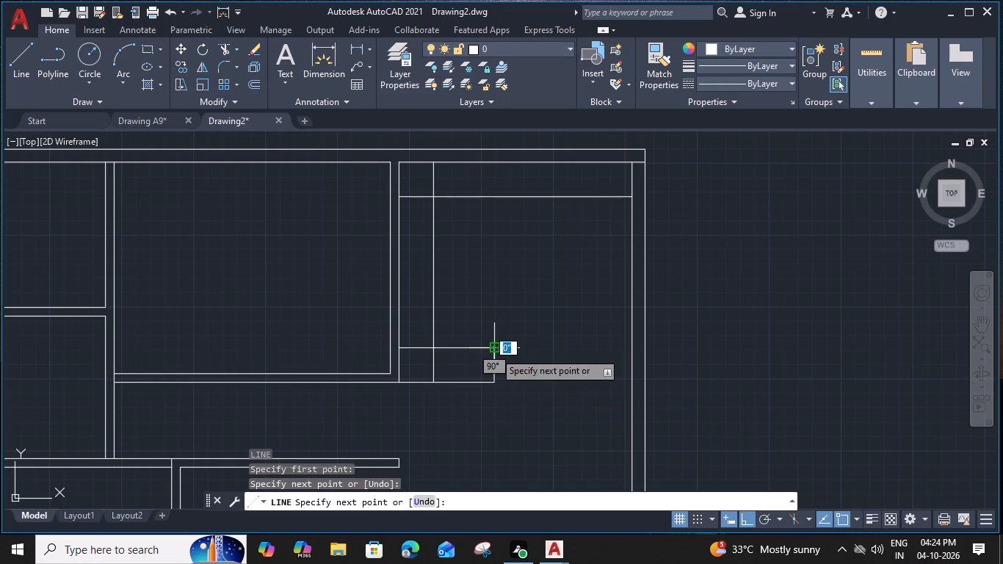
key(Escape)
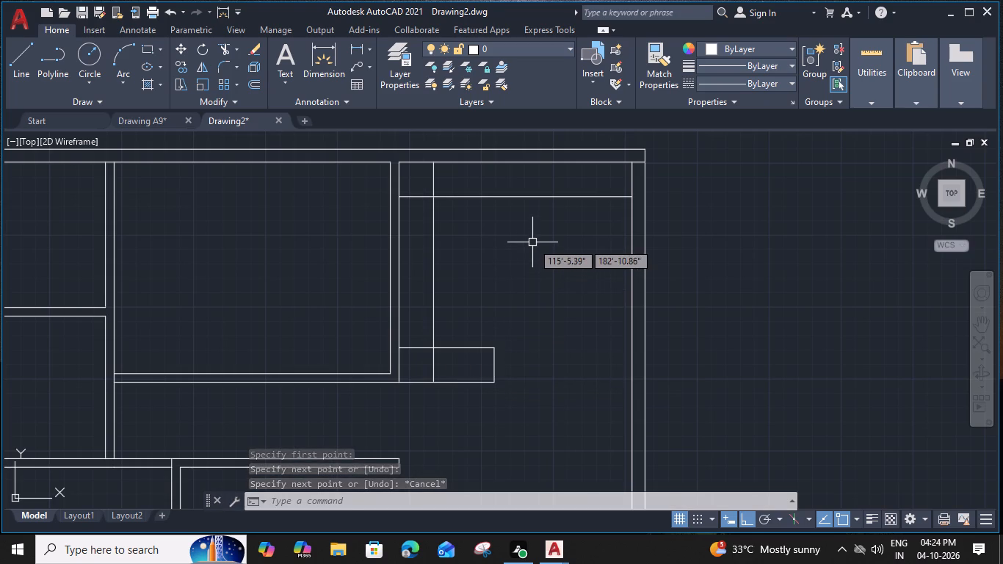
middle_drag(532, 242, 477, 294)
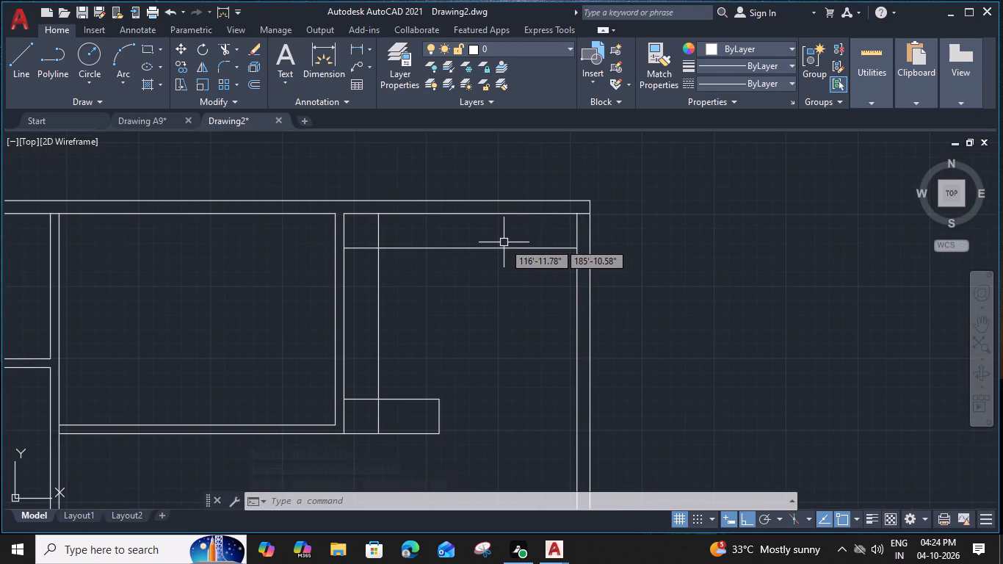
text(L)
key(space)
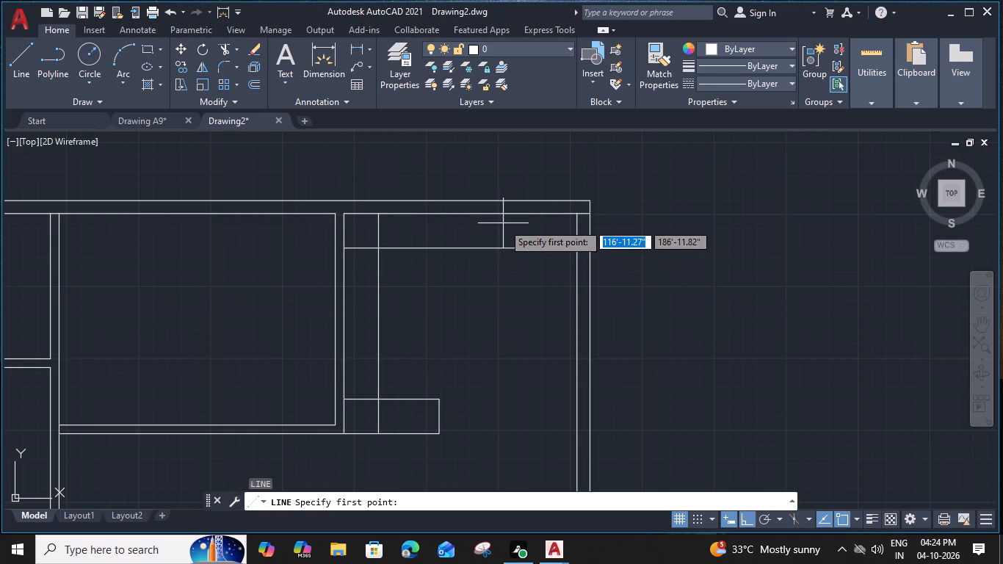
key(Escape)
Offset the right outer wall's inner line 5'3" into the upper-right room.
click(577, 231)
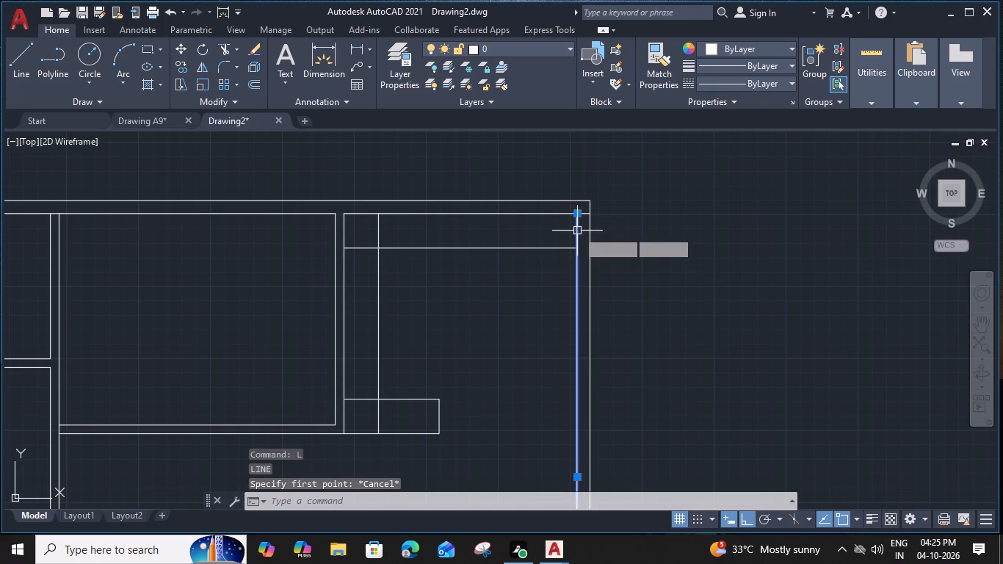
text(O 5'3")
key(Return)
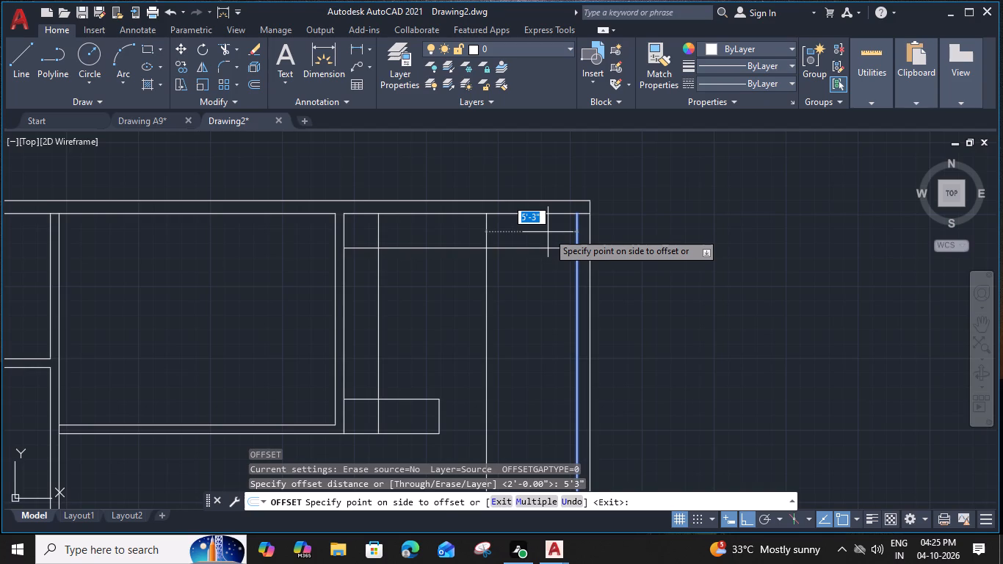
click(548, 232)
key(Escape)
Trim the overlapping lines in the upper-right room so the 2' counter edges form one continuous C-shaped outline.
text(TR)
key(space)
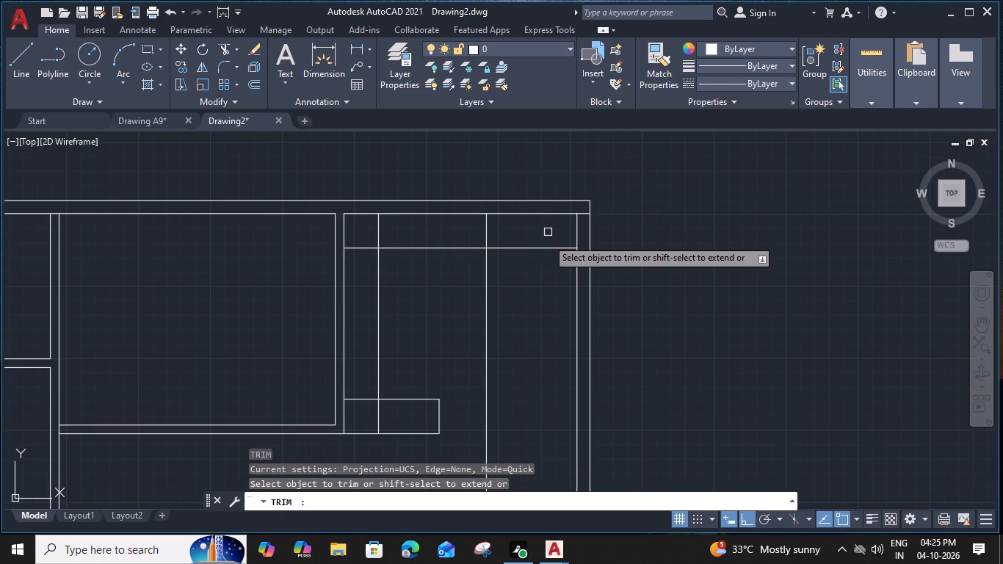
click(548, 247)
click(379, 234)
click(366, 247)
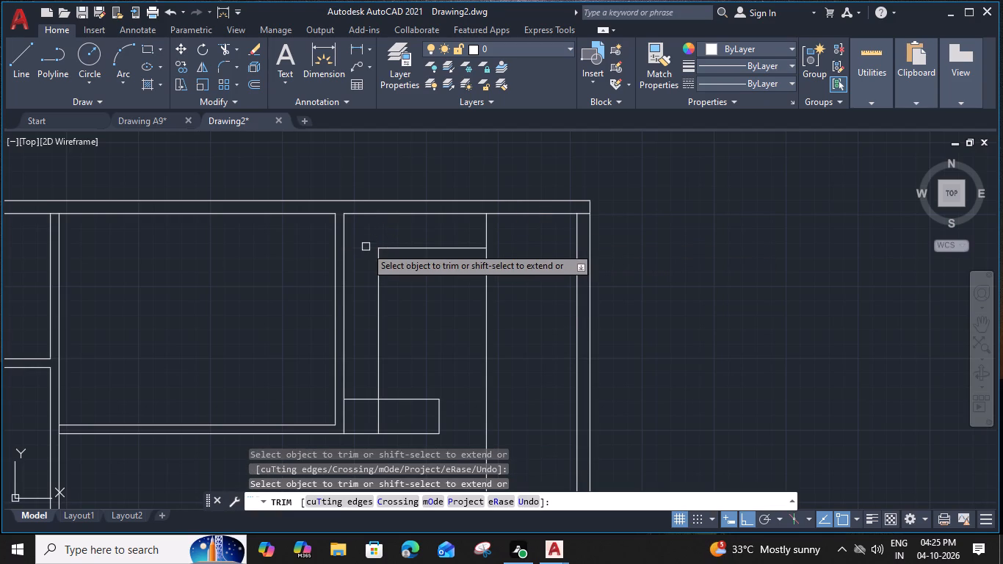
click(488, 267)
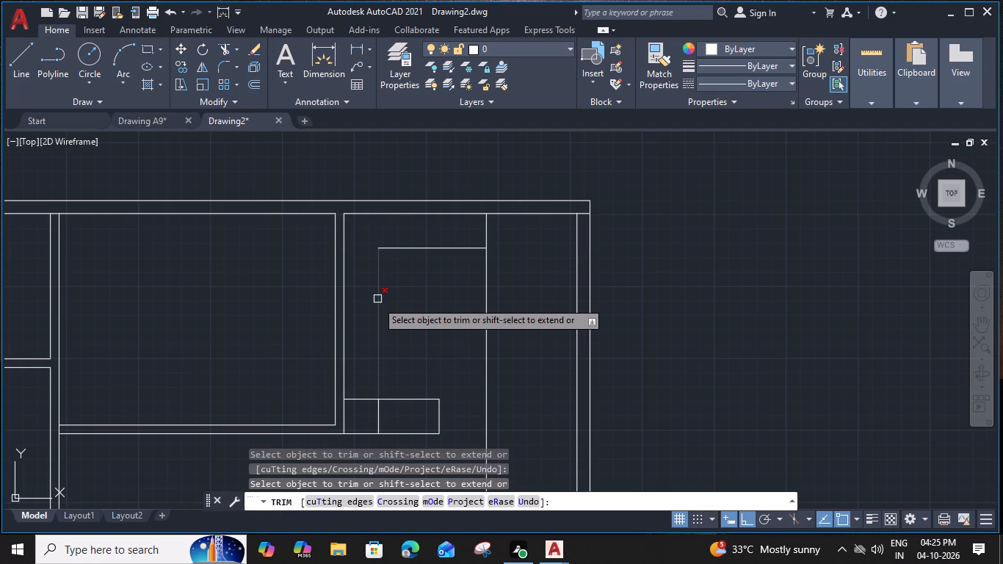
click(364, 402)
click(379, 409)
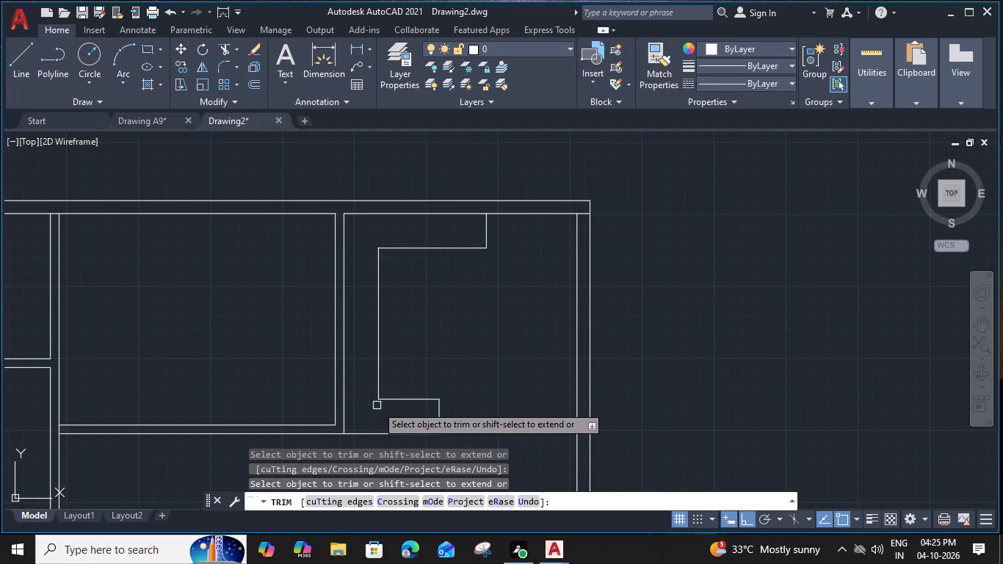
key(Escape)
Offset all five counter edge segments 2" outward from the counter into the upper-right room.
click(460, 251)
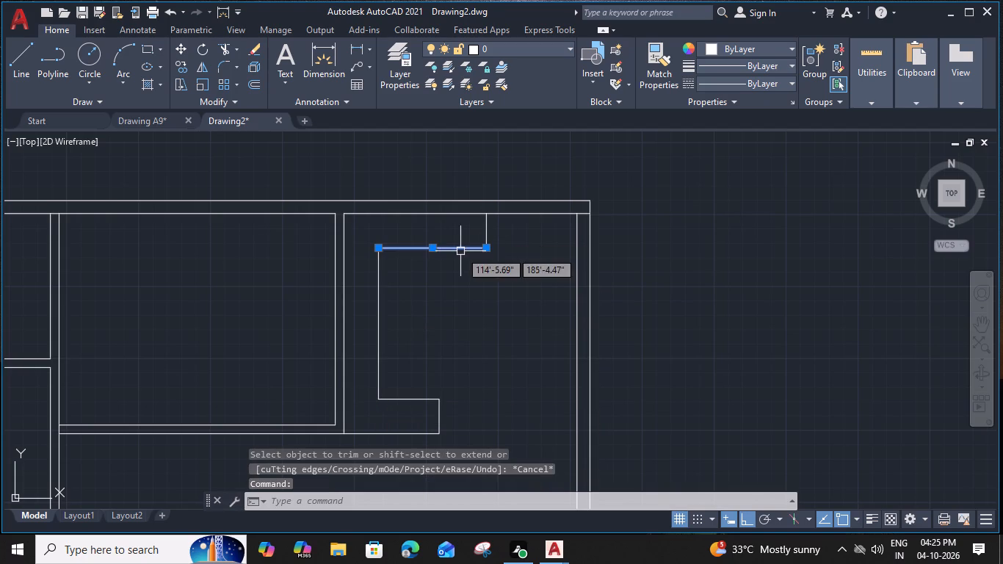
text(O 2")
key(Return)
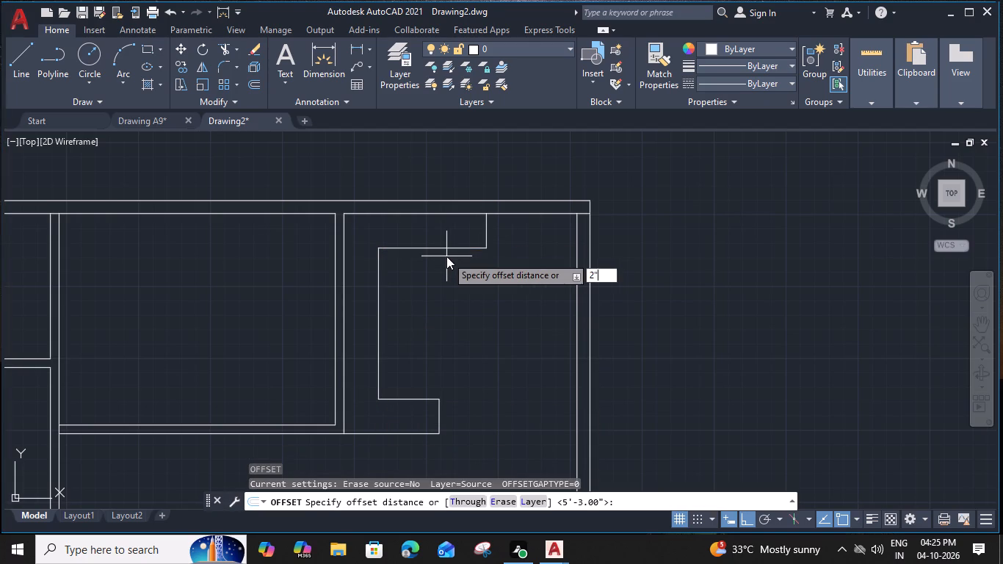
click(447, 259)
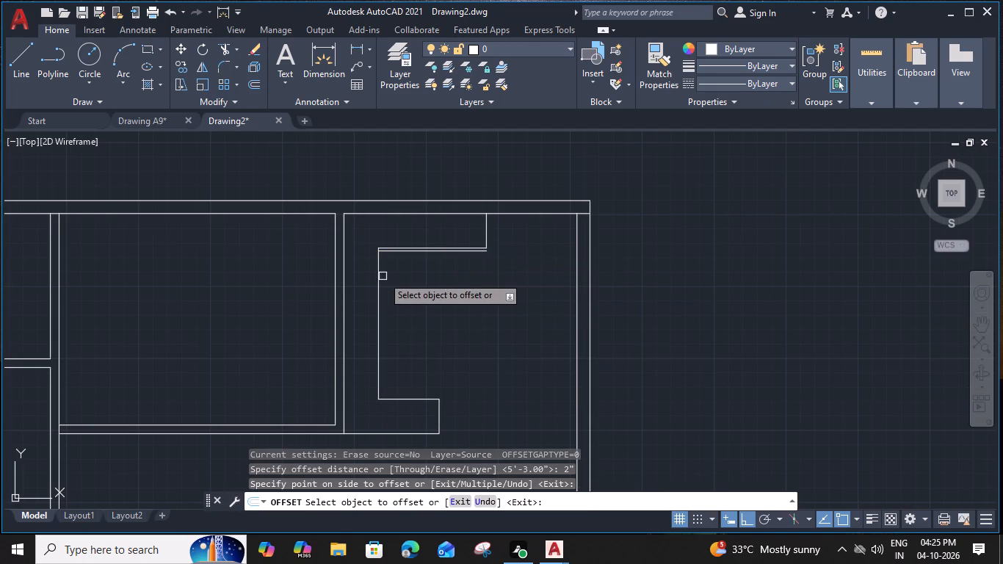
click(379, 273)
click(402, 278)
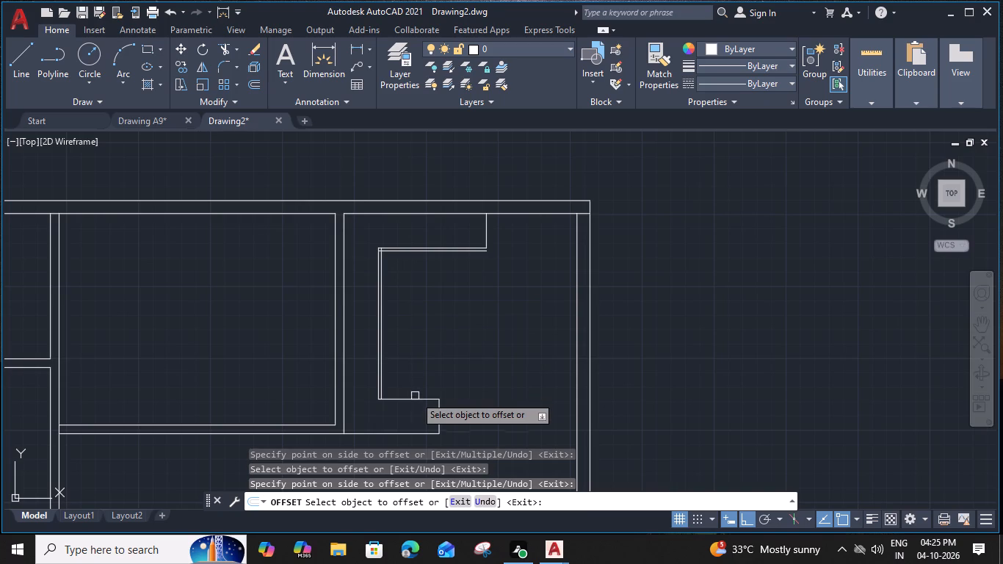
click(415, 396)
click(419, 373)
click(439, 422)
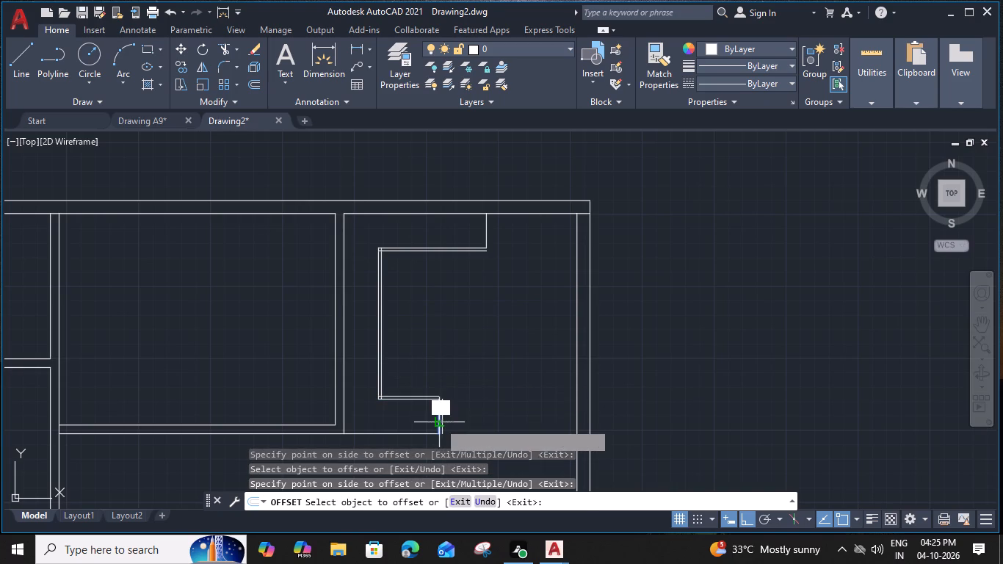
click(457, 417)
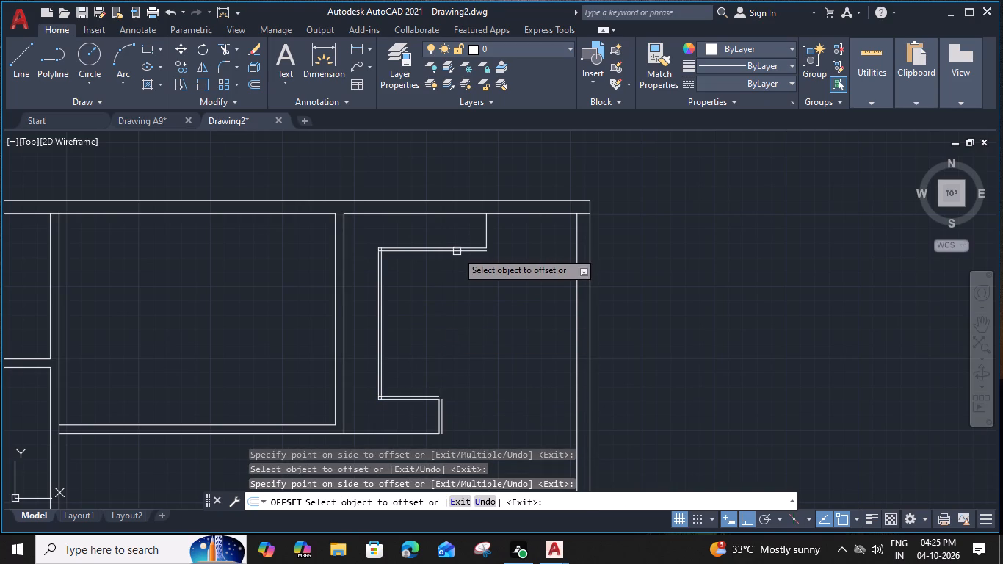
click(487, 232)
click(510, 242)
key(Escape)
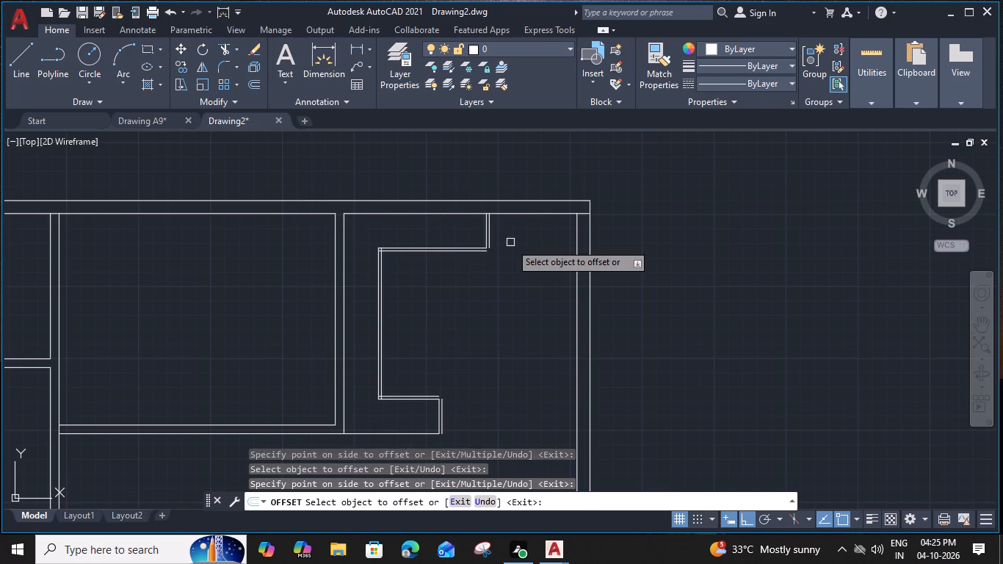
Fillet the 2" offset lines in Multiple mode into sharp corners at the lower counter's free end and the upper counter's outer corner.
key(f)
key(space)
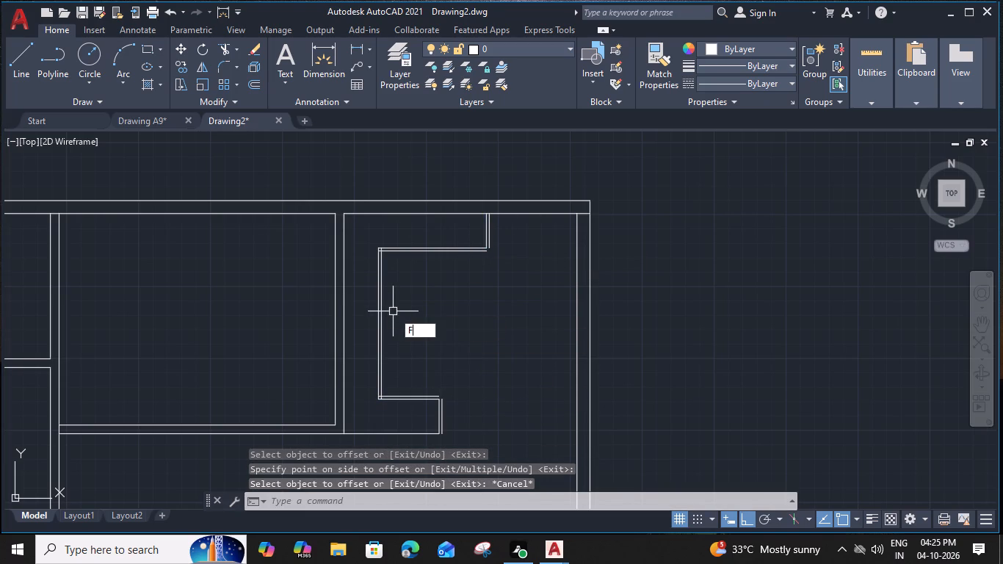
key(m)
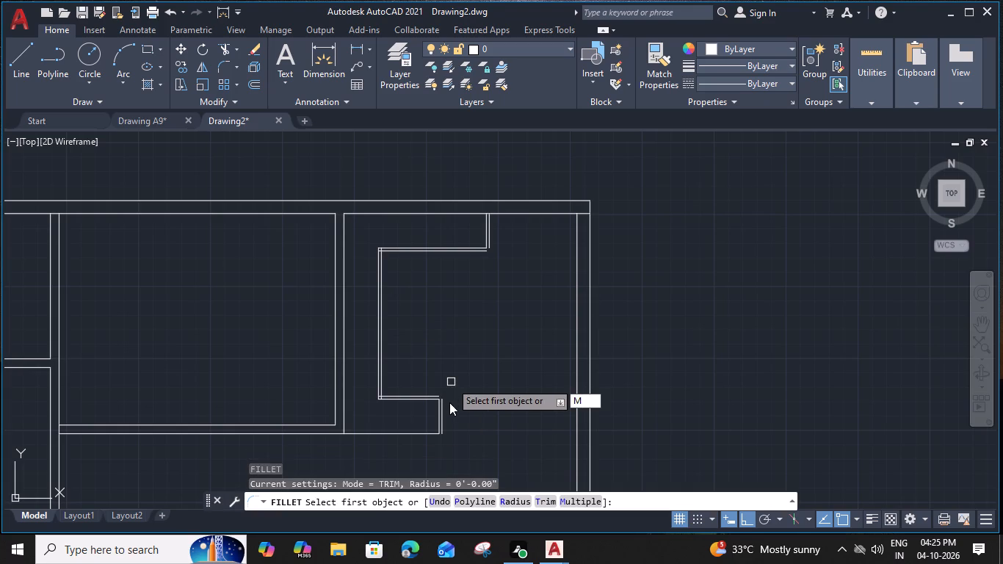
key(space)
scroll(448, 408, up, 2)
click(434, 397)
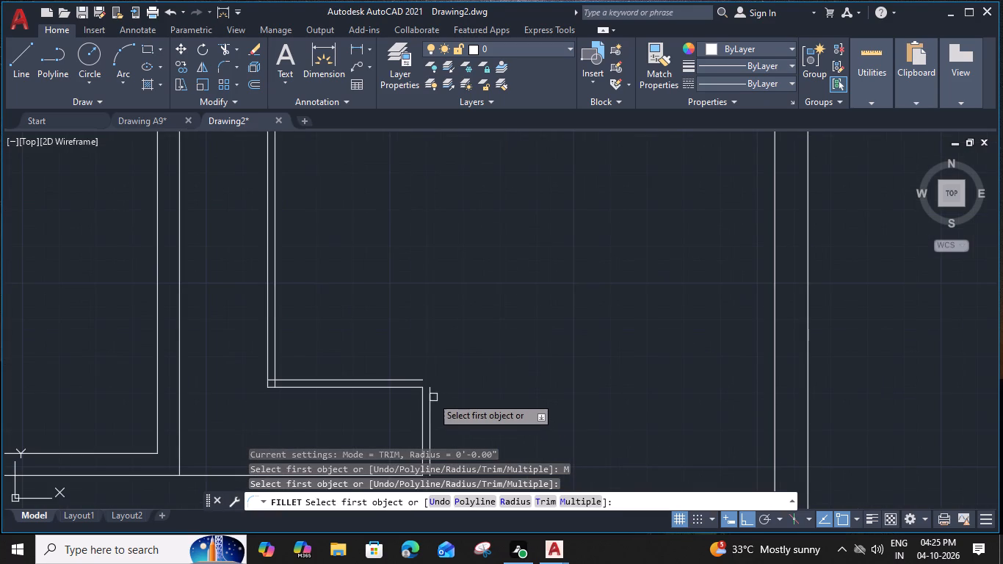
click(431, 400)
click(413, 383)
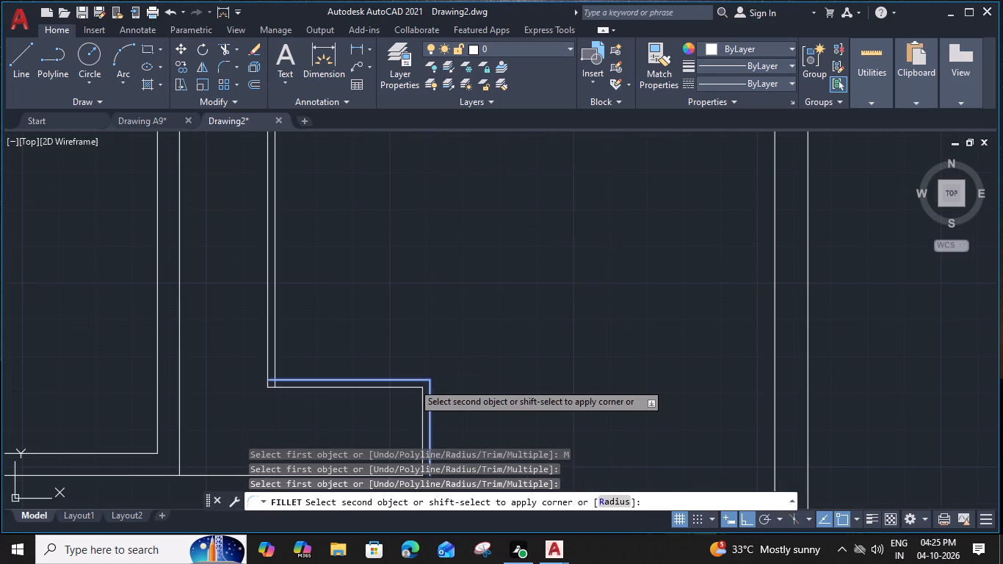
middle_drag(386, 417, 390, 261)
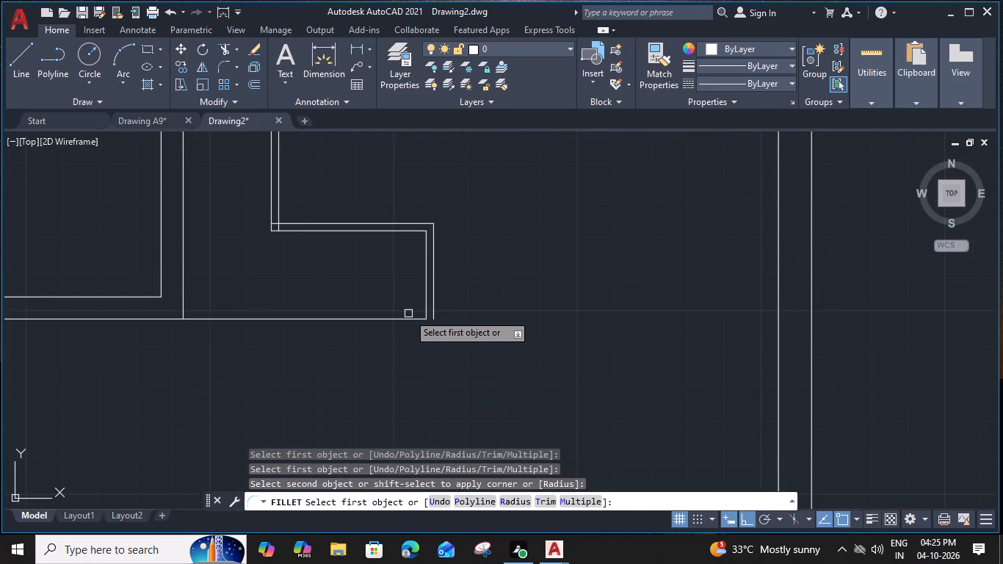
click(410, 317)
click(432, 305)
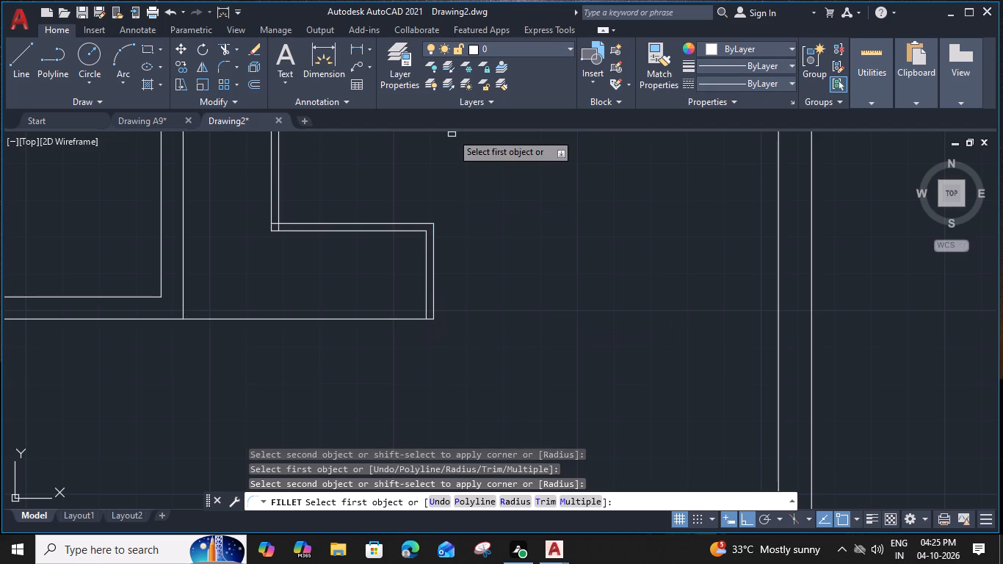
scroll(444, 178, down, 2)
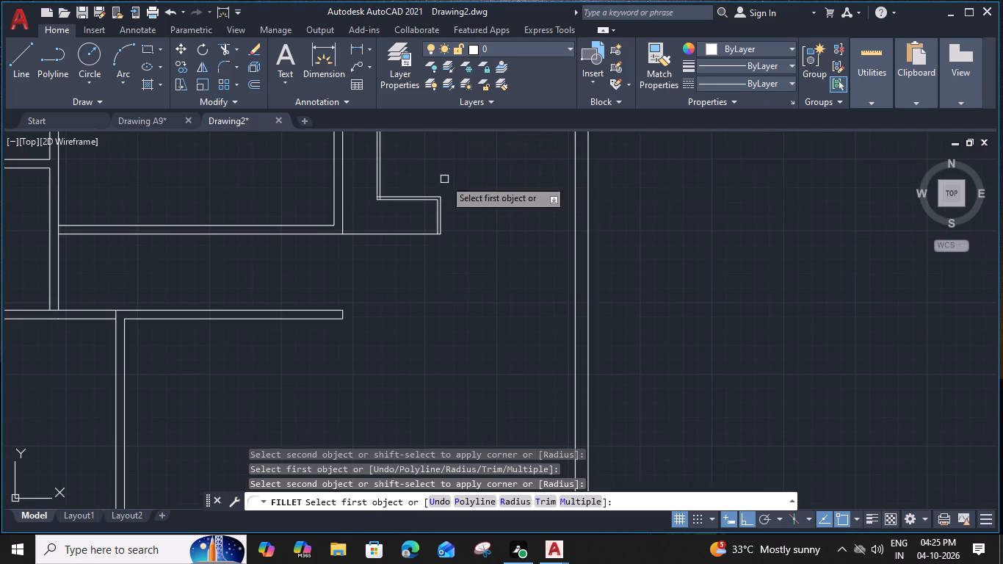
middle_drag(445, 181, 448, 375)
scroll(475, 257, up, 3)
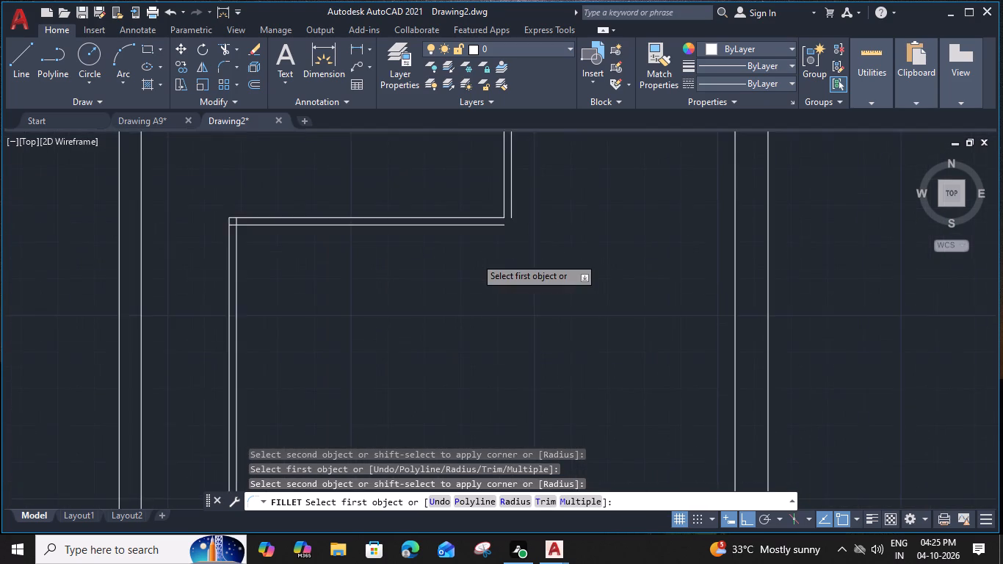
click(501, 205)
click(532, 183)
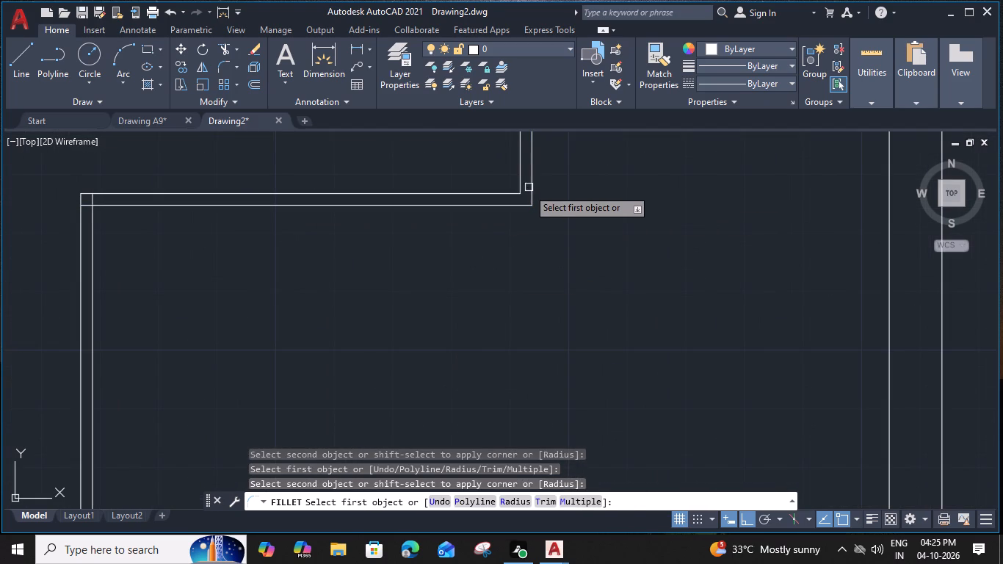
key(Escape)
Trim the offset line stubs that cross at the counter's two inner corners.
text(TR)
key(space)
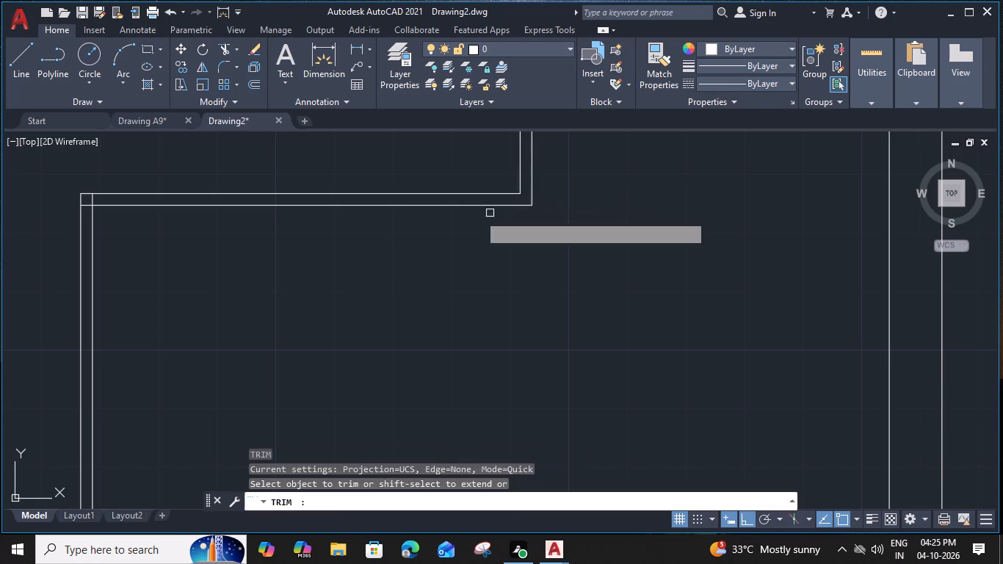
scroll(352, 224, up, 1)
middle_drag(352, 224, 615, 248)
scroll(562, 254, down, 2)
scroll(403, 231, up, 2)
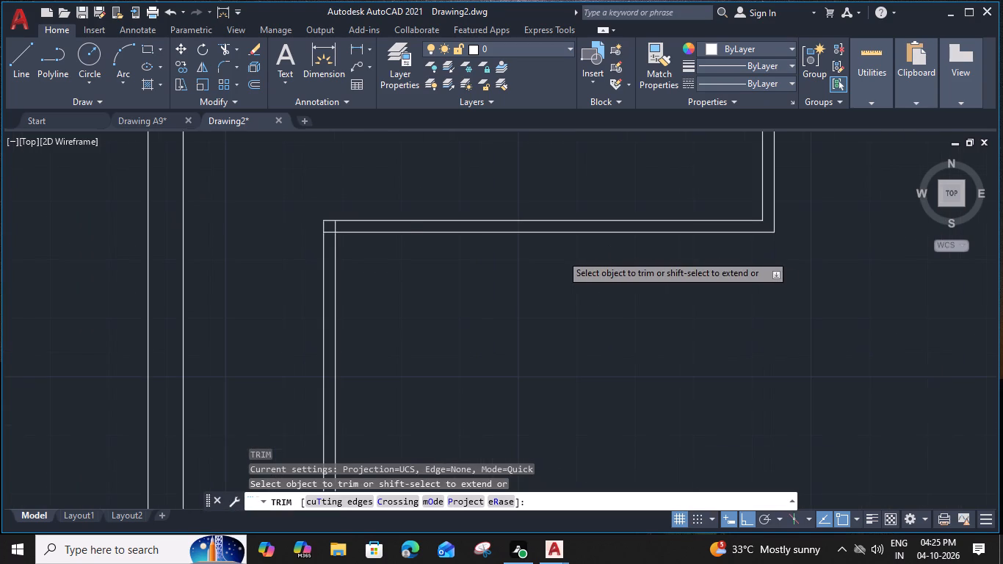
click(441, 245)
click(435, 253)
scroll(435, 253, down, 3)
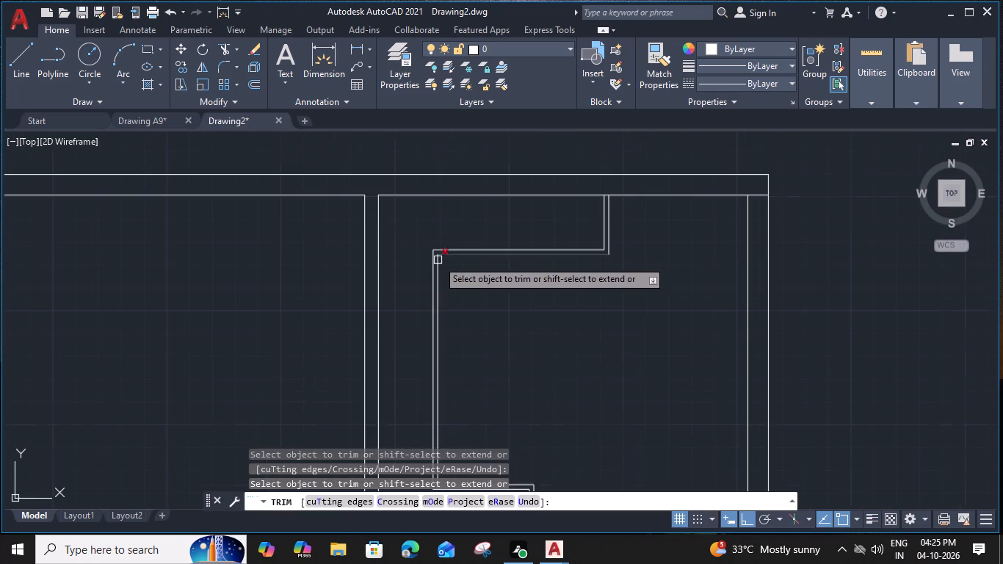
scroll(458, 319, down, 4)
middle_drag(455, 295, 443, 248)
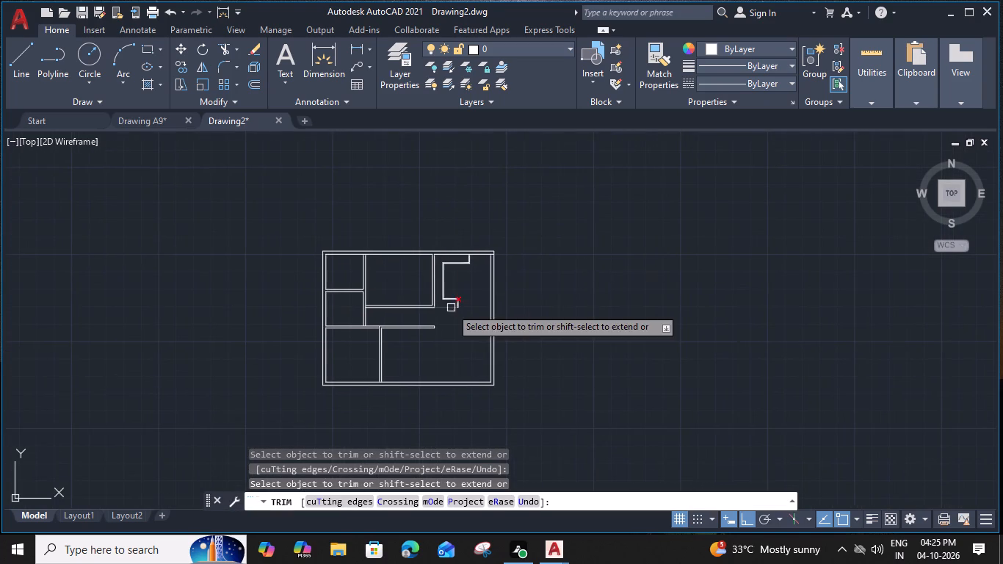
scroll(451, 308, up, 4)
scroll(399, 248, up, 3)
click(385, 232)
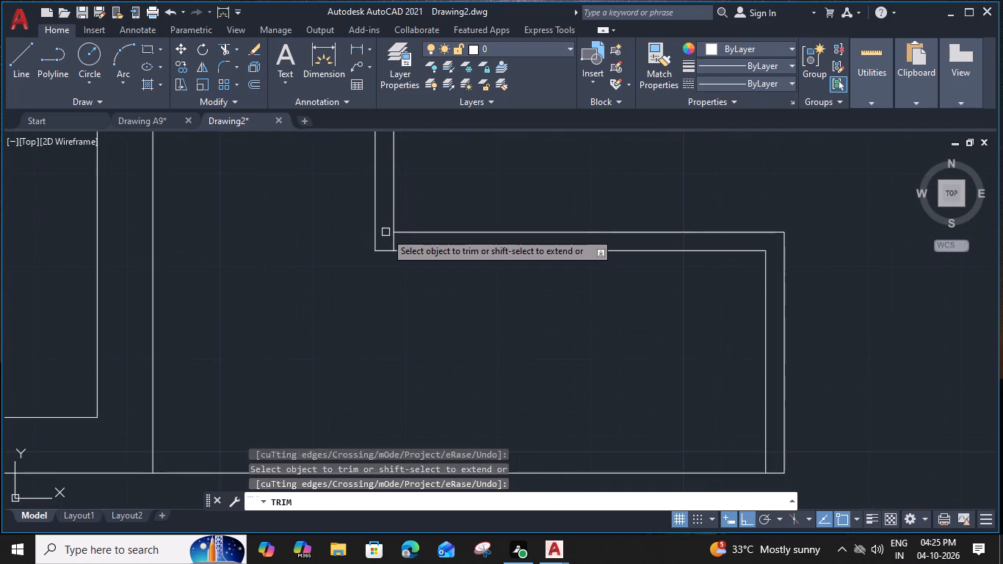
click(393, 238)
scroll(393, 238, down, 5)
key(Escape)
Load the ACAD_ISO02W100 (ISO dash) linetype into the drawing.
scroll(408, 228, up, 3)
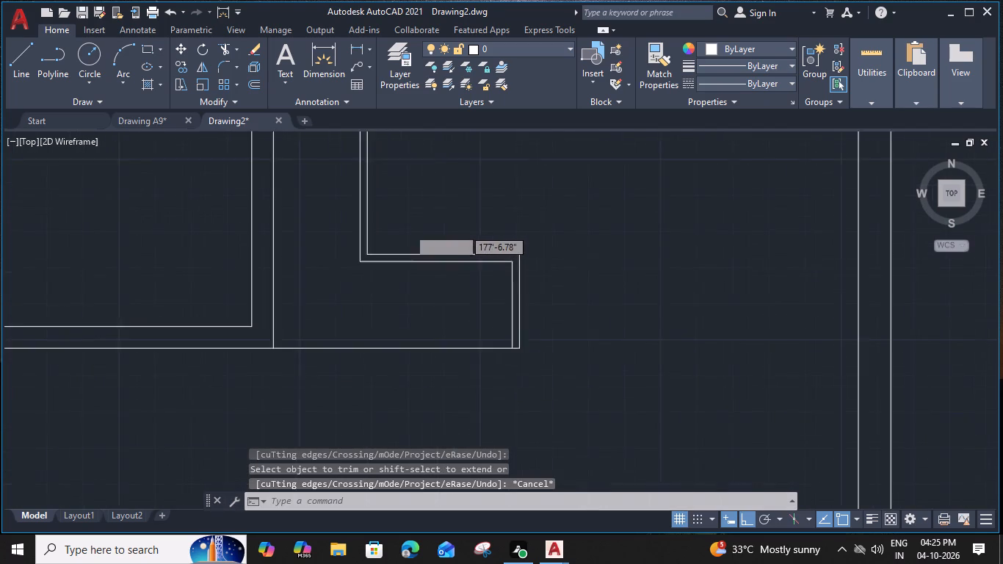
scroll(408, 228, up, 1)
click(383, 249)
click(291, 302)
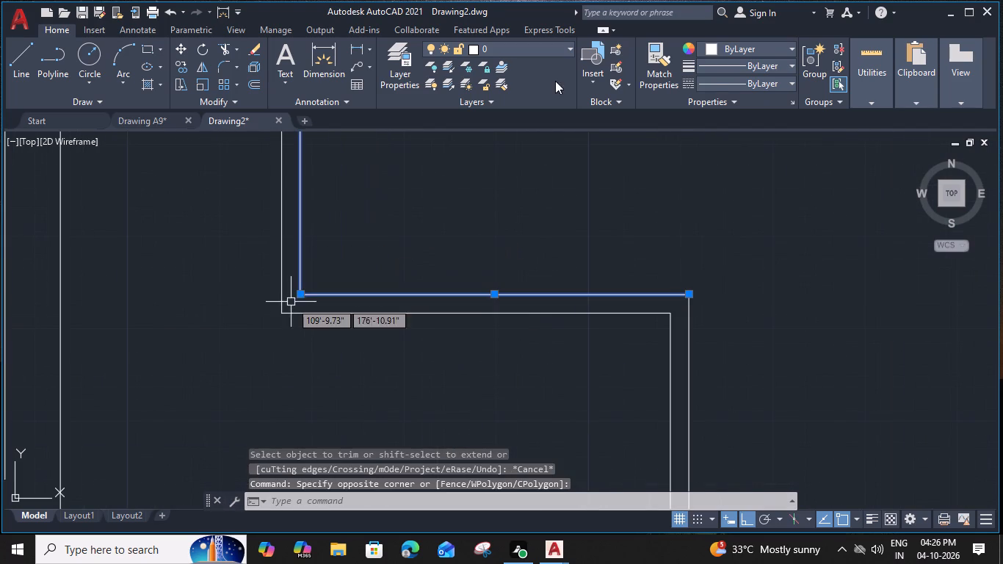
click(712, 81)
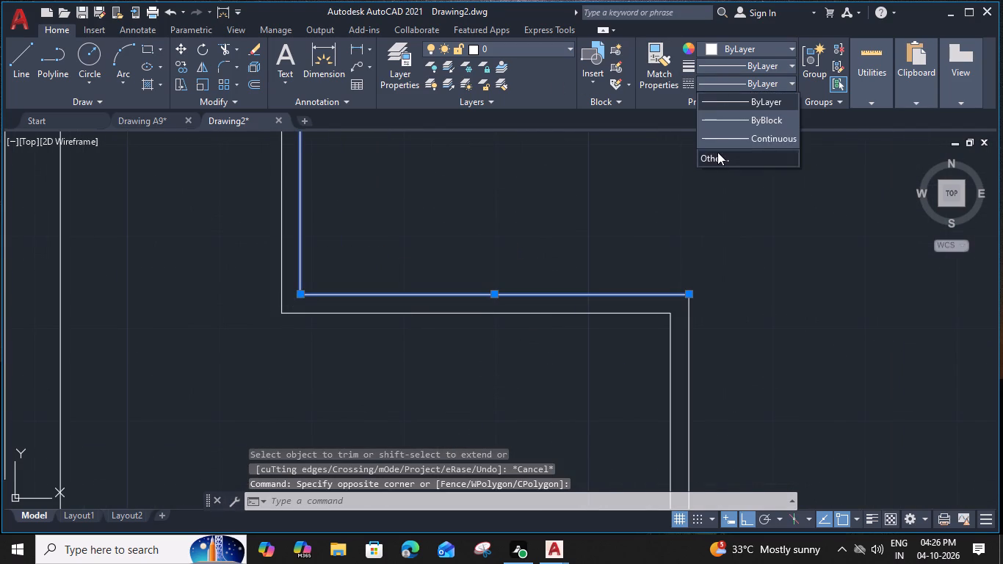
click(717, 152)
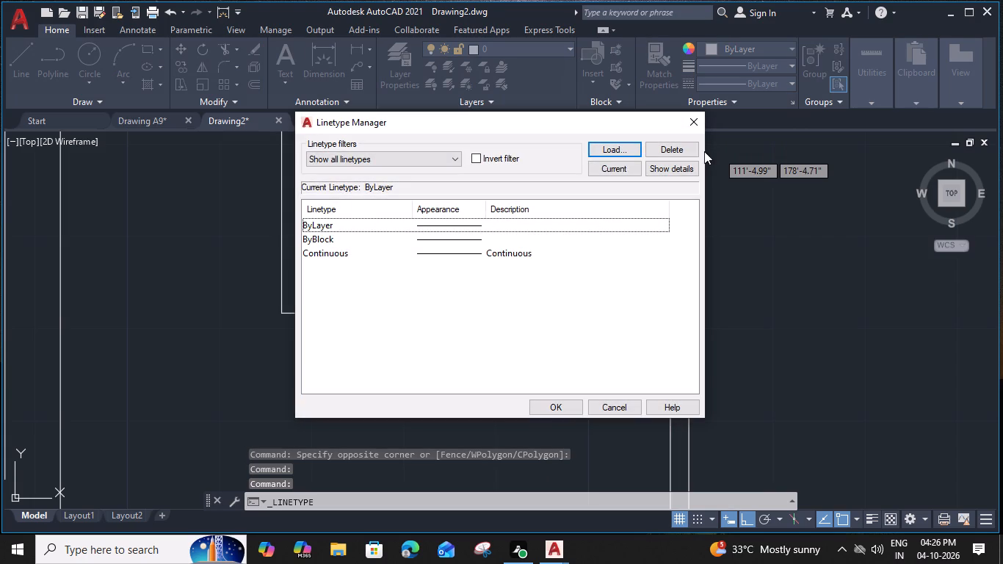
click(620, 145)
click(374, 241)
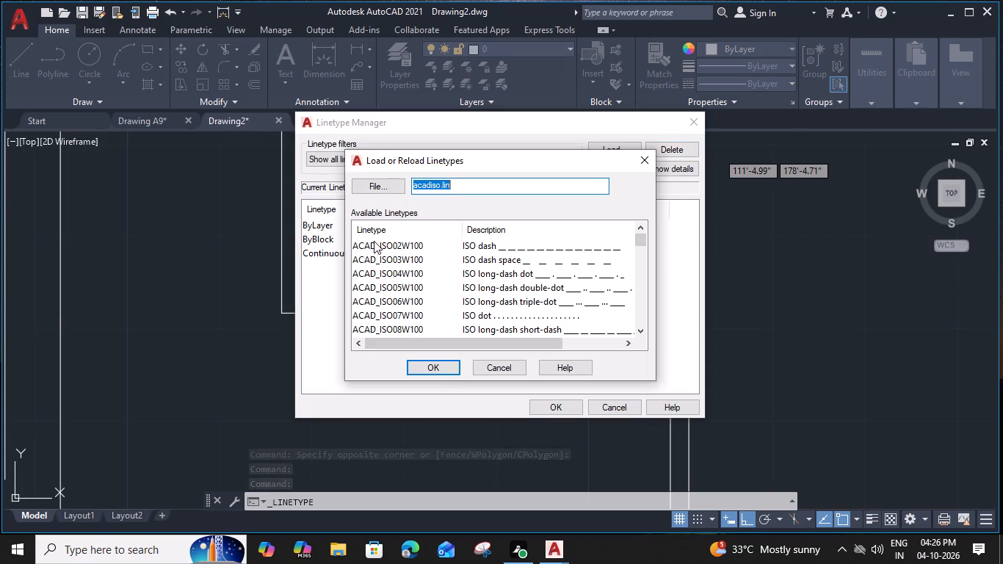
click(449, 367)
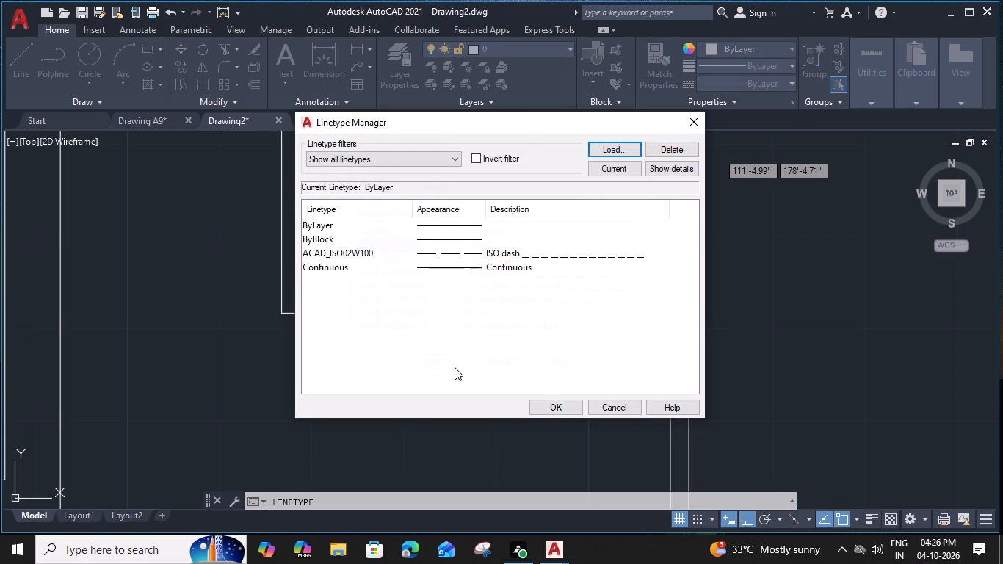
click(553, 404)
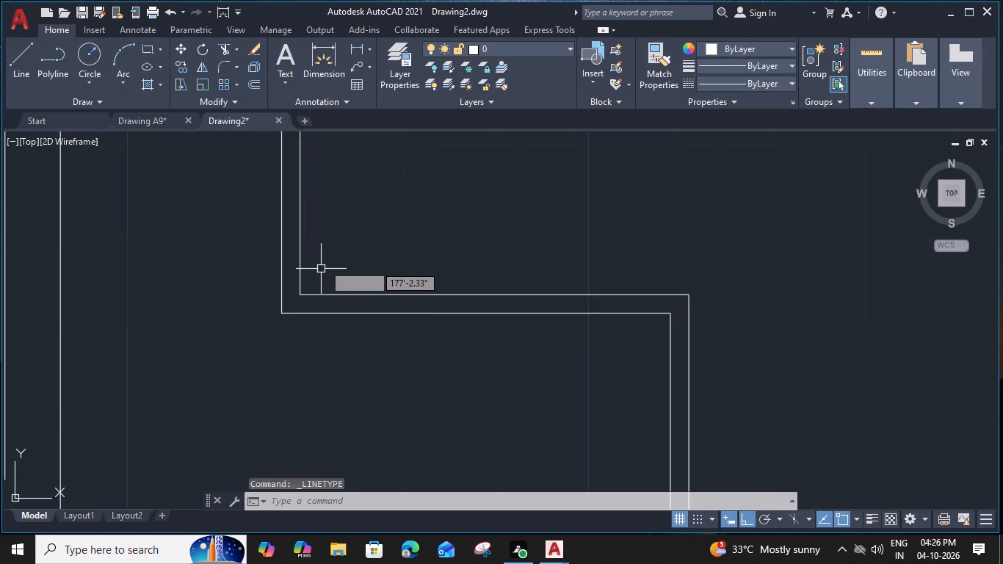
Apply the ACAD_ISO02W100 linetype to the vertical and lower horizontal 2" offset lines of the counter.
drag(331, 272, 320, 284)
click(292, 301)
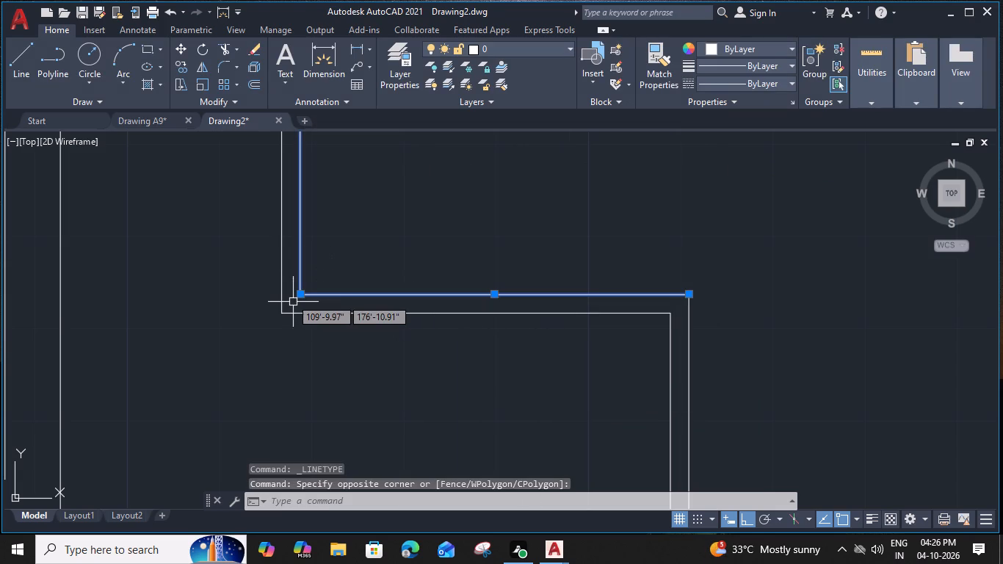
click(737, 83)
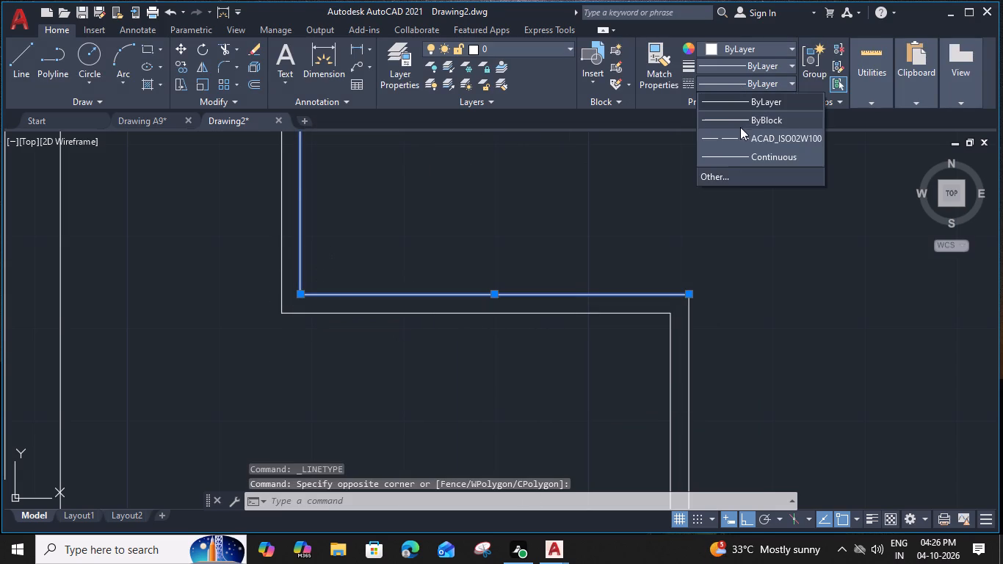
click(739, 135)
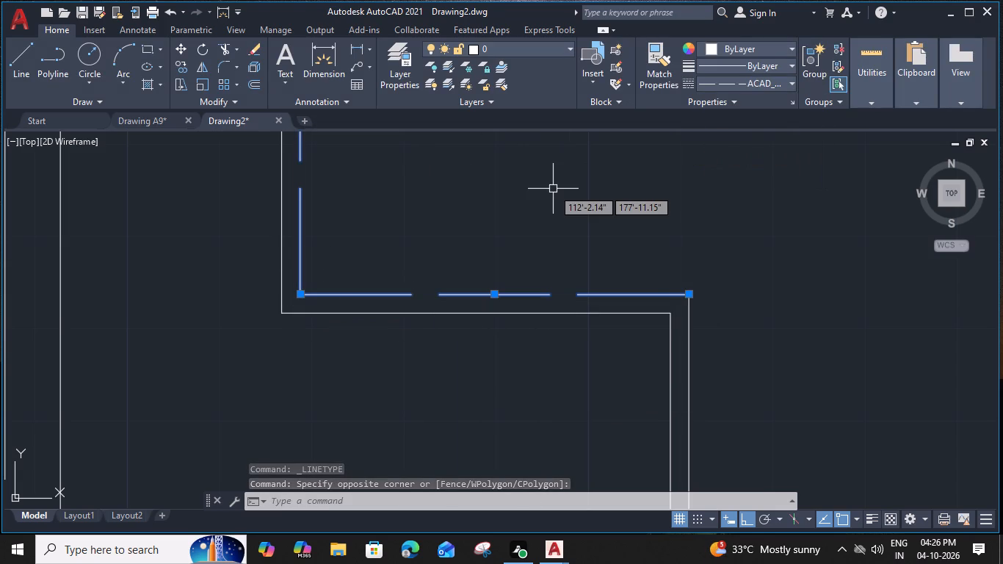
Apply the ACAD_ISO02W100 linetype to the short vertical 2" offset line at the lower counter's free end.
click(689, 311)
click(780, 87)
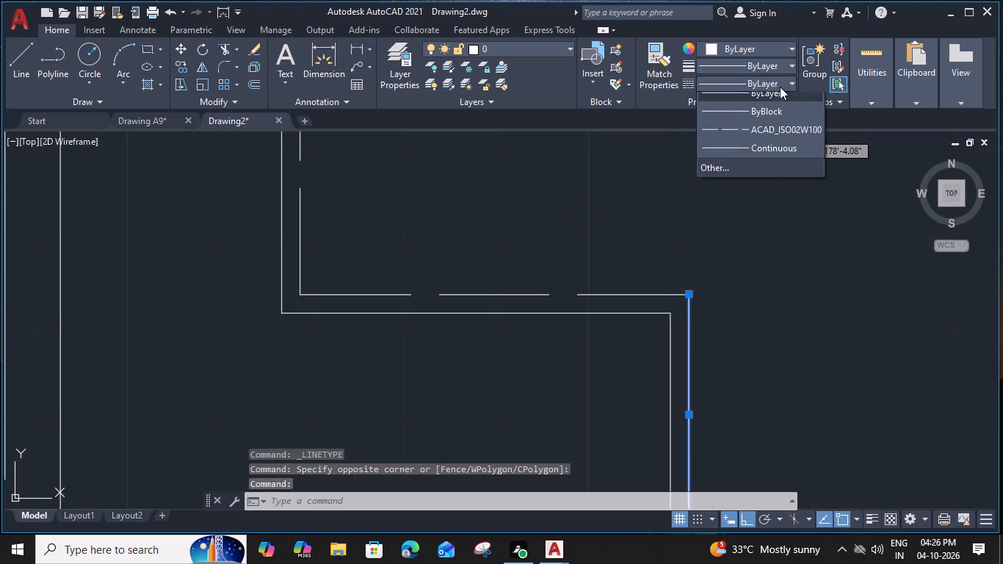
click(770, 134)
Apply the ACAD_ISO02W100 linetype to the upper counter's horizontal and vertical 2" offset lines, and clear the selection.
scroll(613, 218, down, 3)
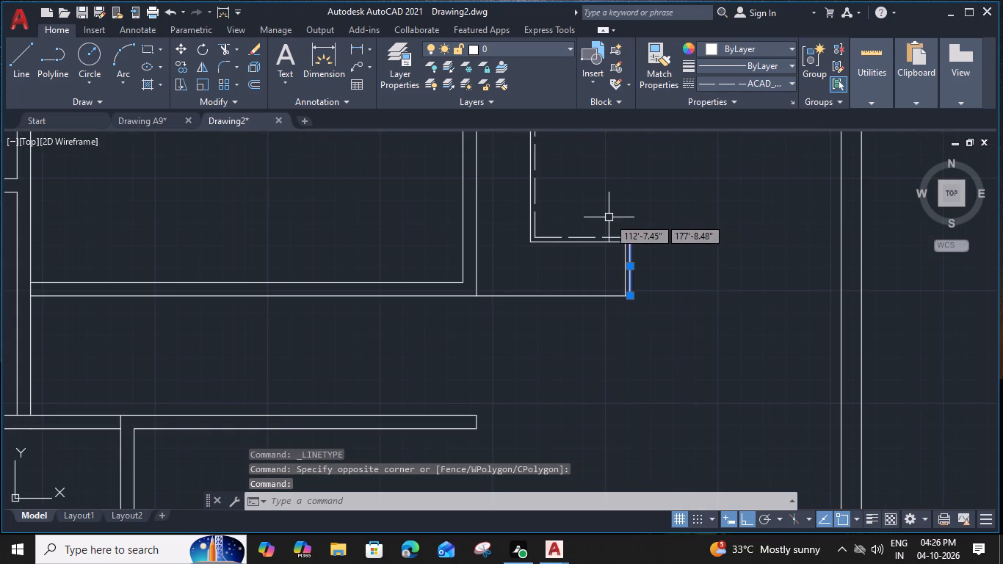
middle_drag(596, 192, 477, 435)
scroll(590, 255, up, 4)
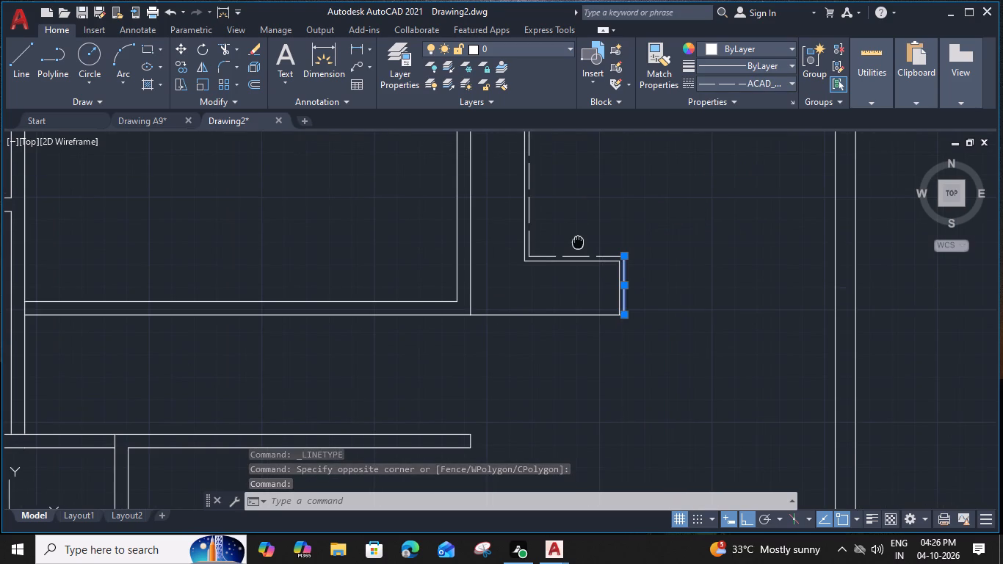
click(574, 217)
click(521, 267)
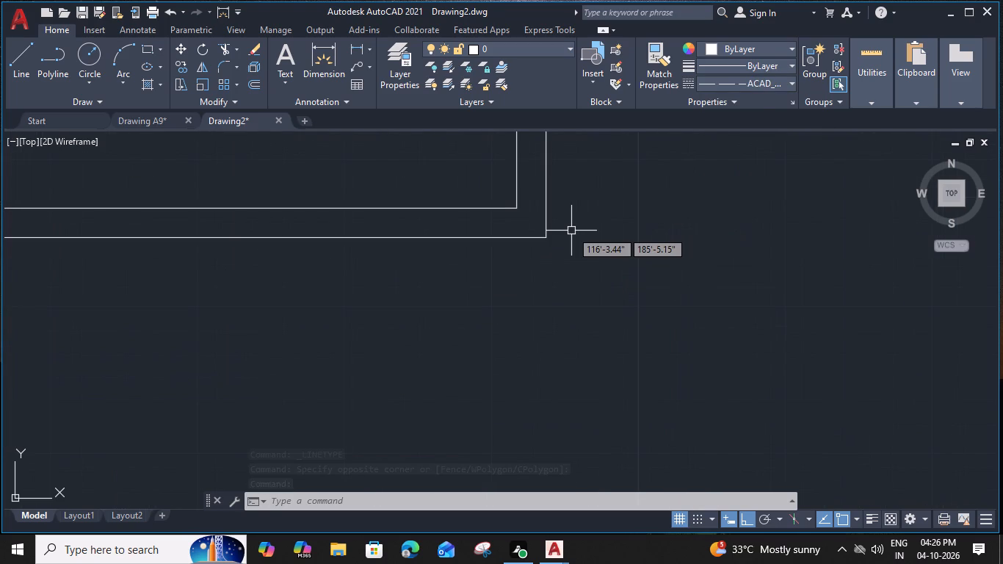
click(771, 85)
click(761, 131)
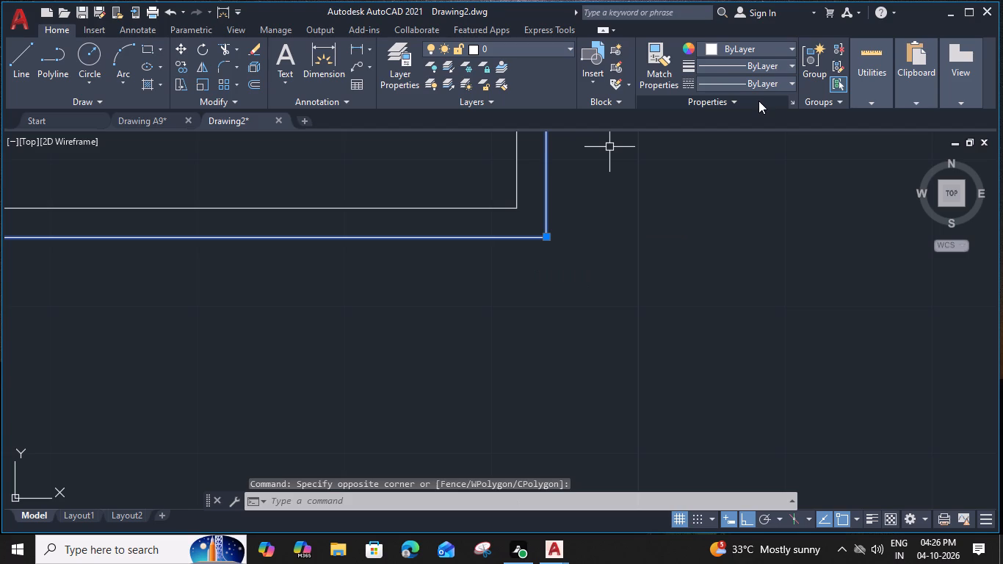
scroll(642, 276, down, 3)
scroll(582, 308, down, 2)
middle_drag(568, 311, 569, 200)
drag(629, 243, 618, 253)
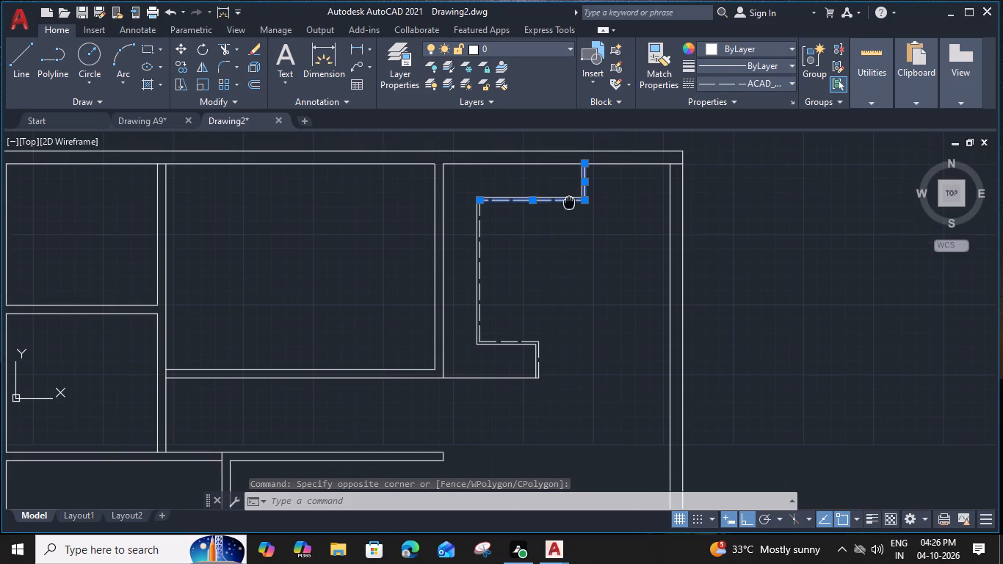
click(570, 298)
Select the short vertical line closing the horizontal partition where it meets the wall beside the two small west rooms.
scroll(570, 297, down, 1)
middle_drag(491, 283, 552, 238)
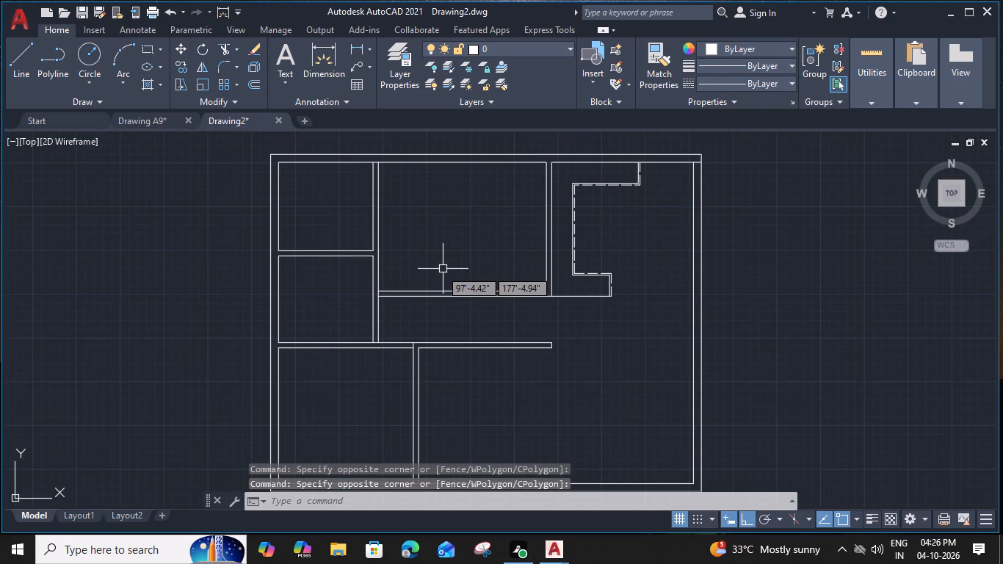
scroll(369, 296, up, 2)
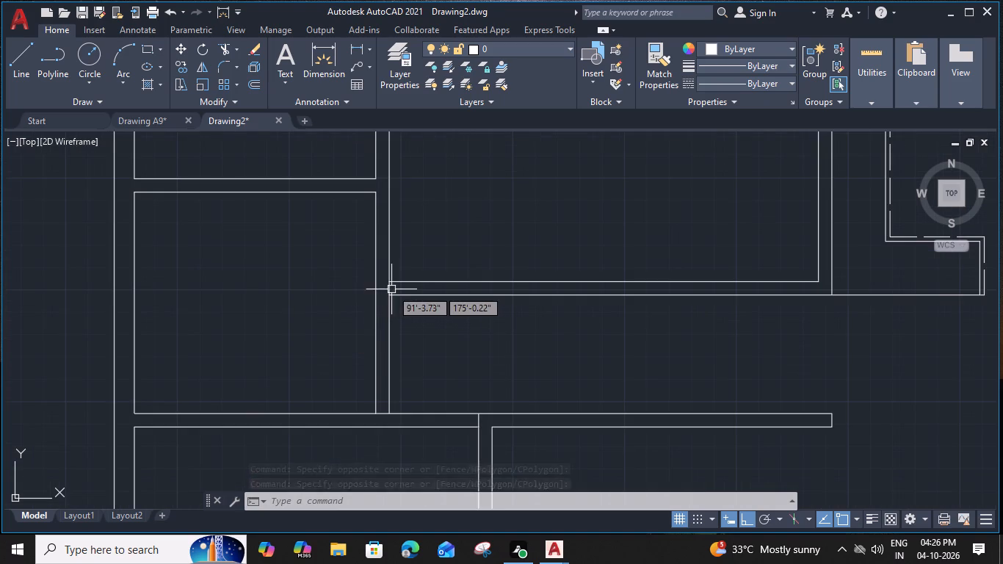
scroll(388, 290, up, 1)
click(391, 290)
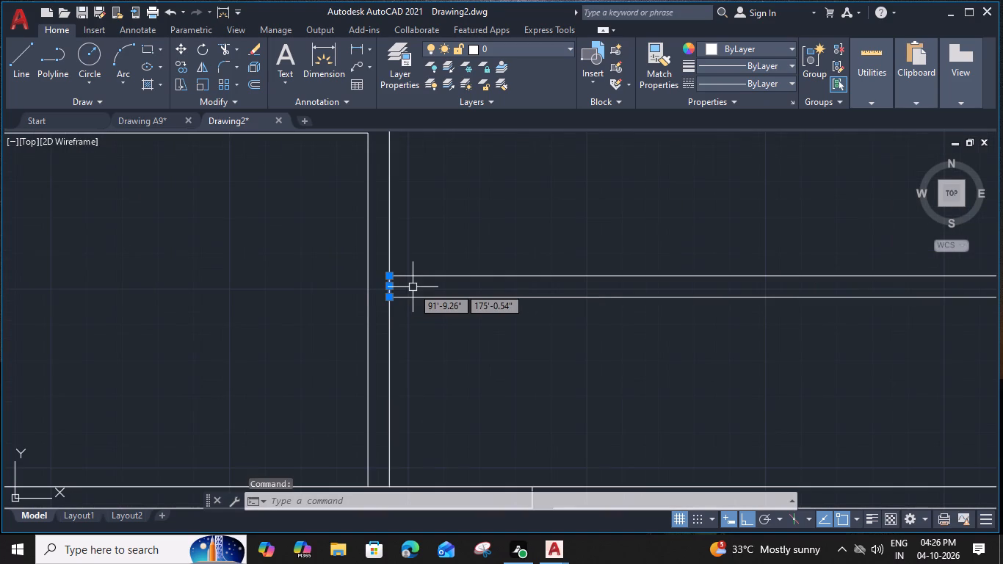
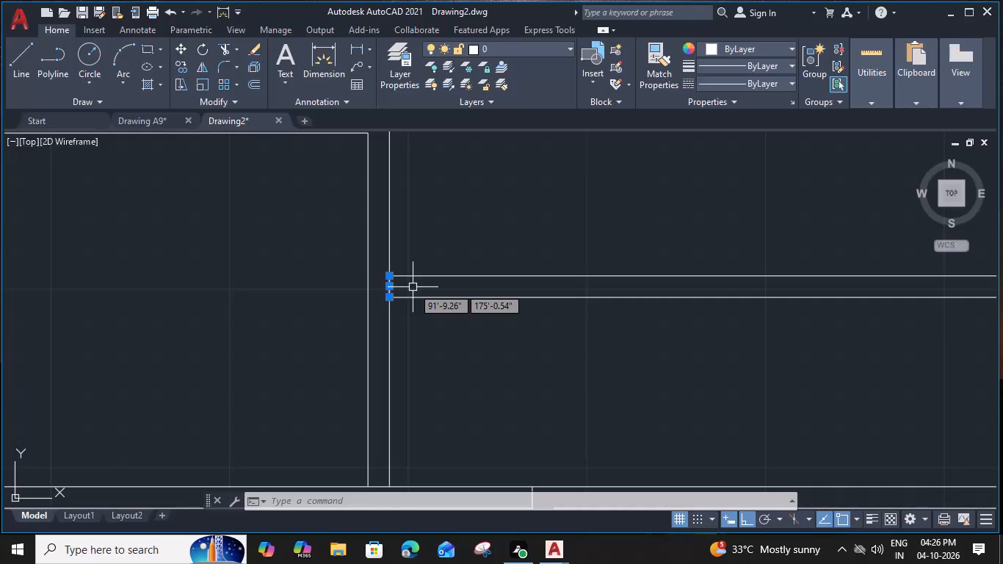
Offset the selected short closing line of the horizontal partition 3" east, and offset the new line 3' further east.
text(O 3")
key(Return)
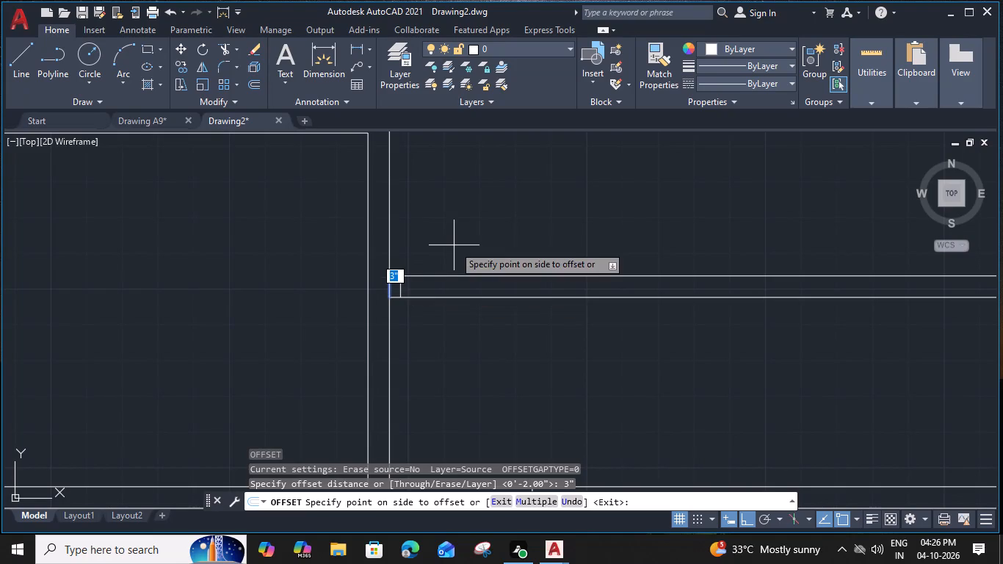
click(466, 285)
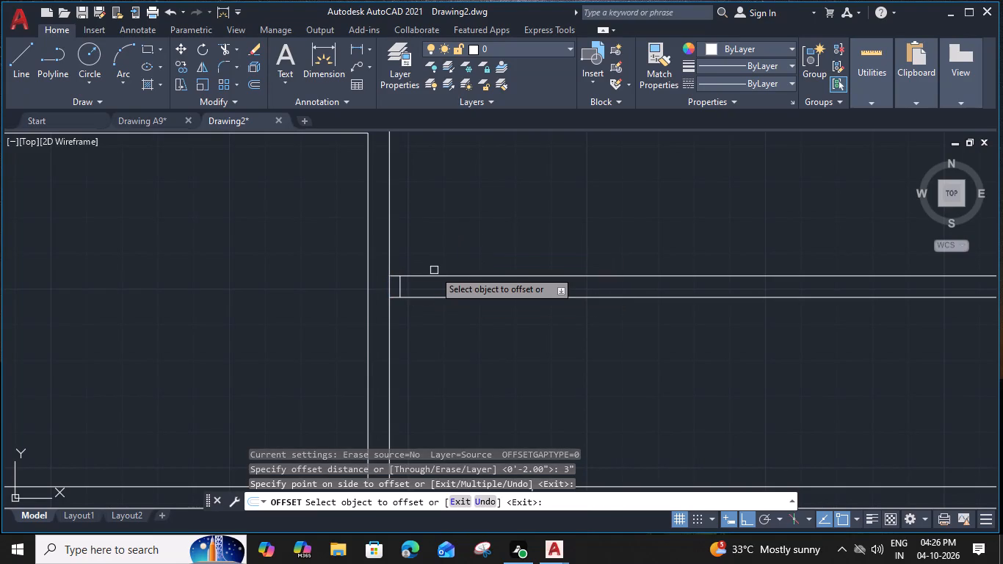
click(402, 287)
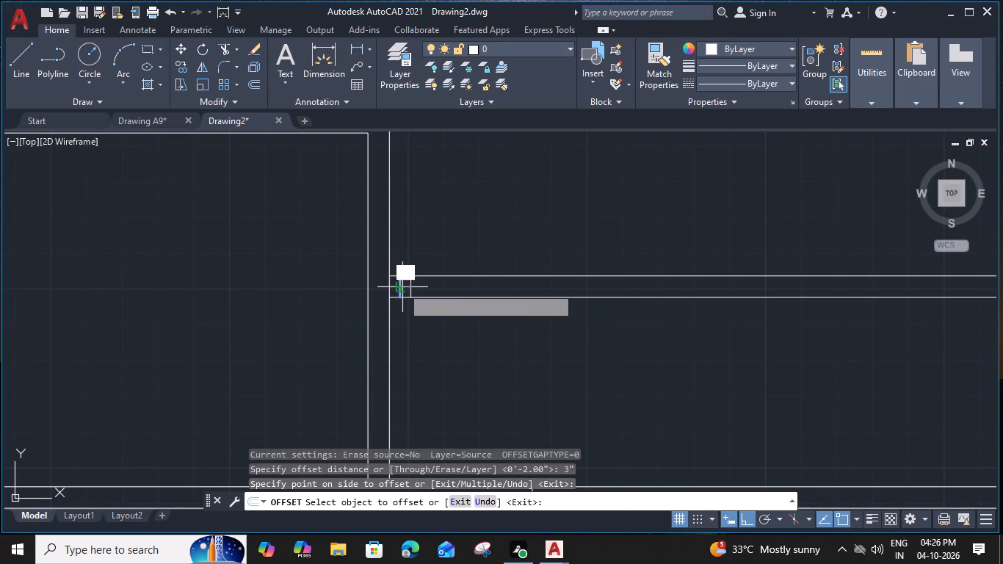
key(3)
key(apostrophe)
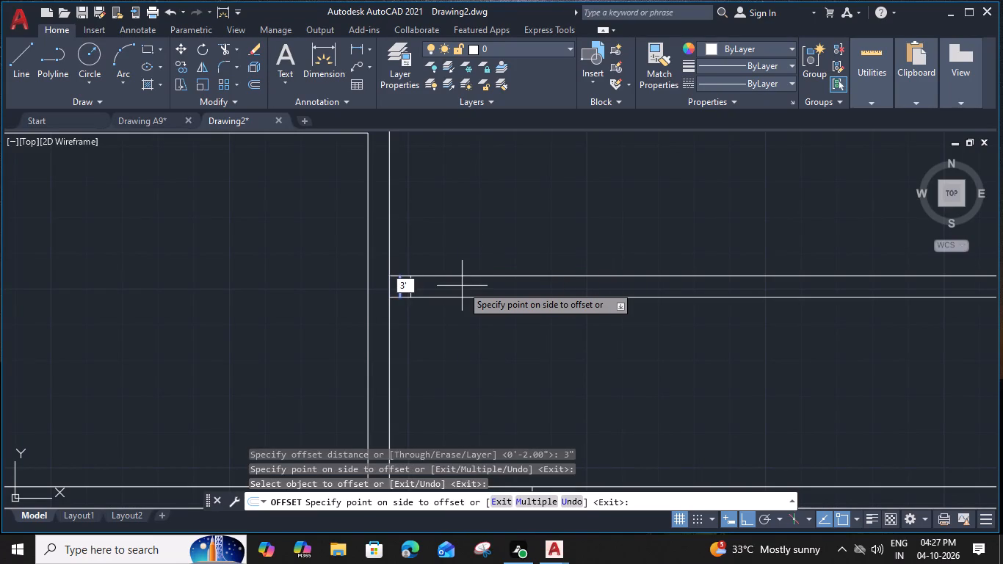
key(space)
Offset the top end line of the vertical wall beside the two small west rooms 3" down, and its copy 3' further down.
scroll(463, 284, down, 2)
middle_drag(460, 203, 518, 432)
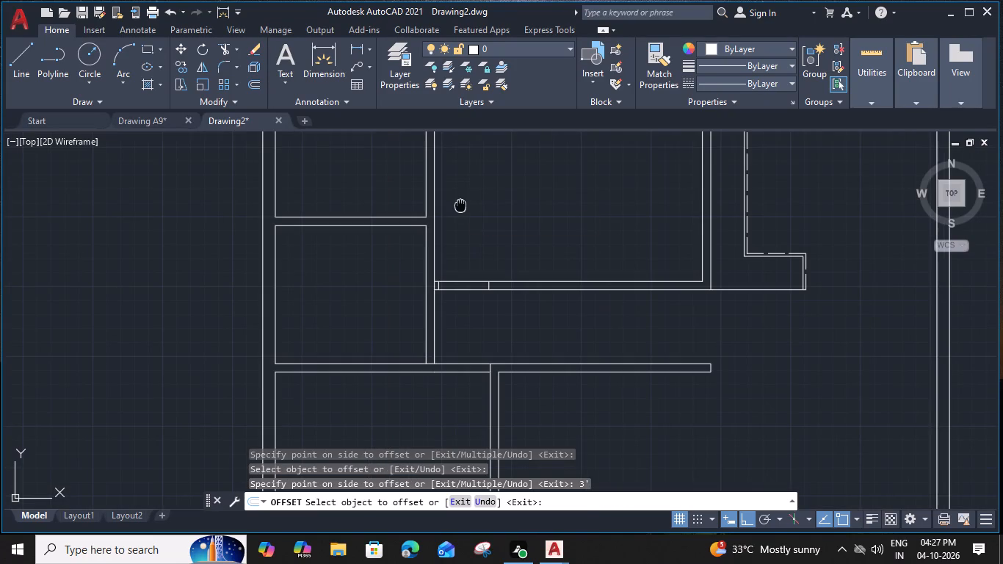
middle_drag(517, 323, 521, 280)
scroll(487, 253, up, 2)
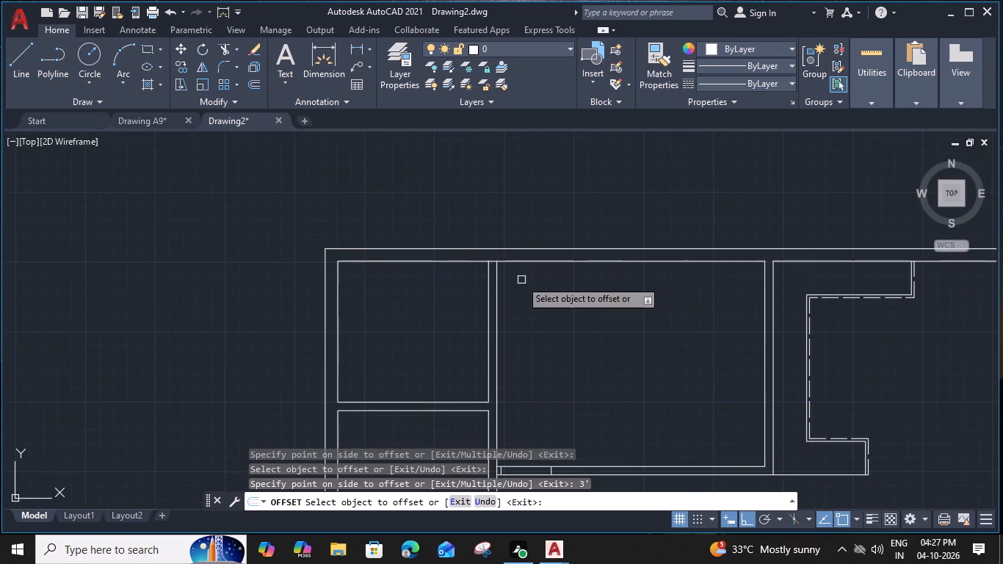
click(496, 272)
click(495, 319)
drag(495, 282, 494, 298)
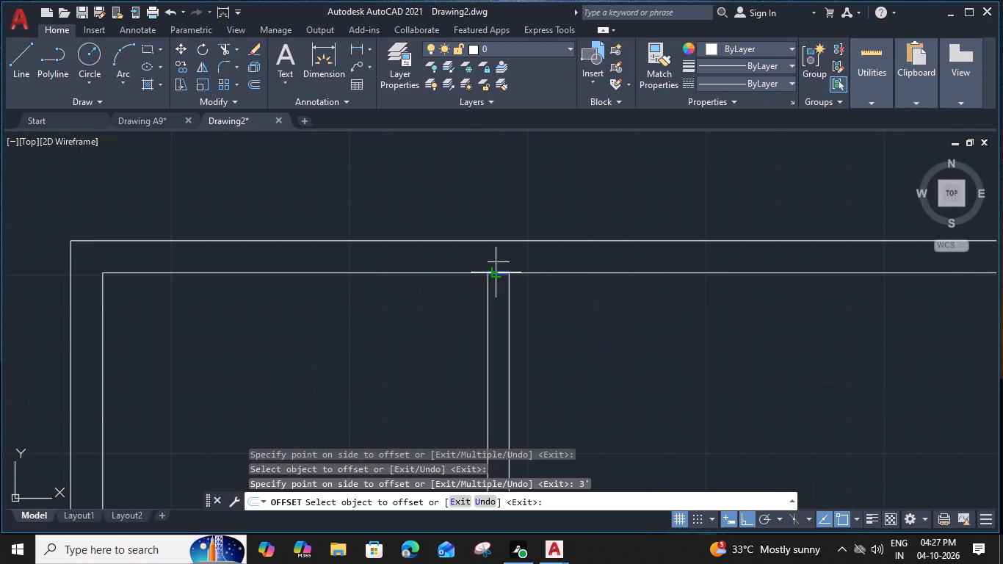
drag(494, 298, 495, 292)
text(3')
key(space)
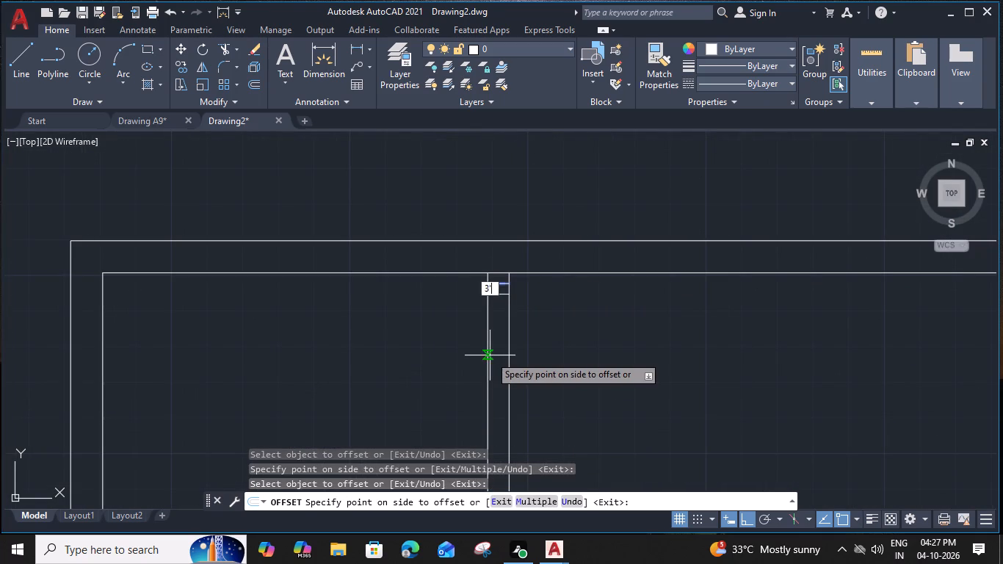
Offset the bottom end line of that vertical wall 3" up, and the new line 3' further up.
scroll(510, 355, down, 2)
middle_drag(515, 352, 494, 153)
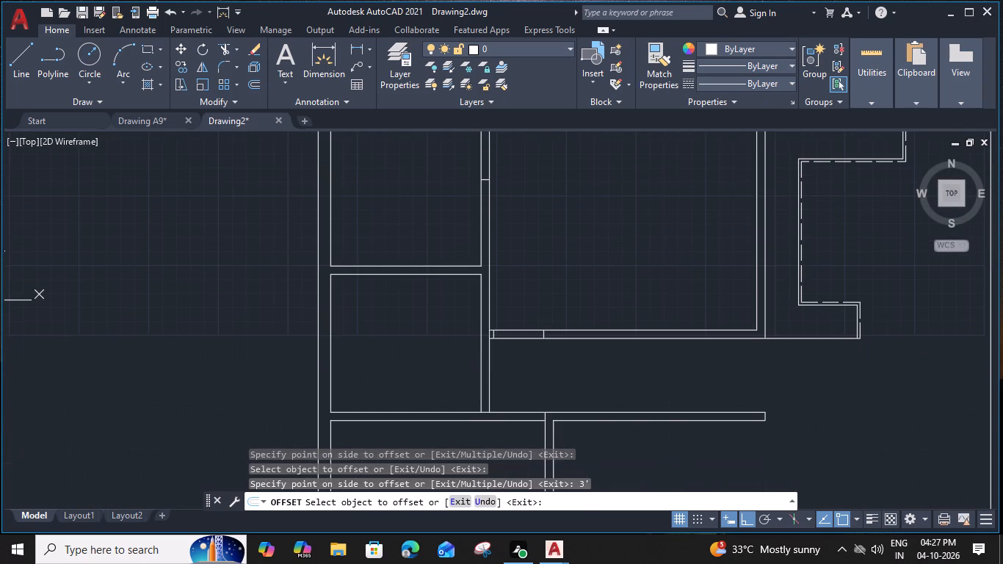
scroll(485, 426, up, 3)
click(480, 375)
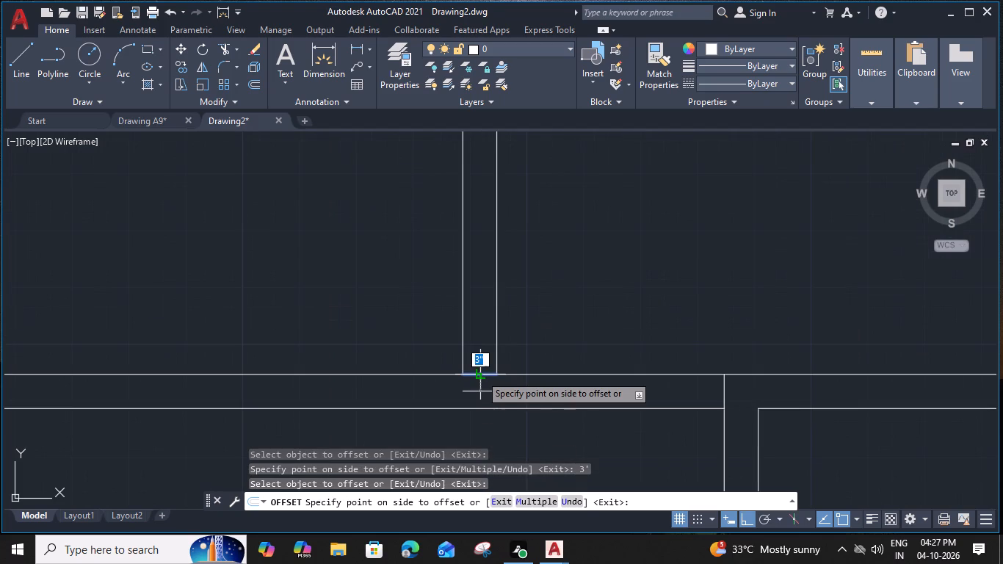
click(482, 304)
click(484, 356)
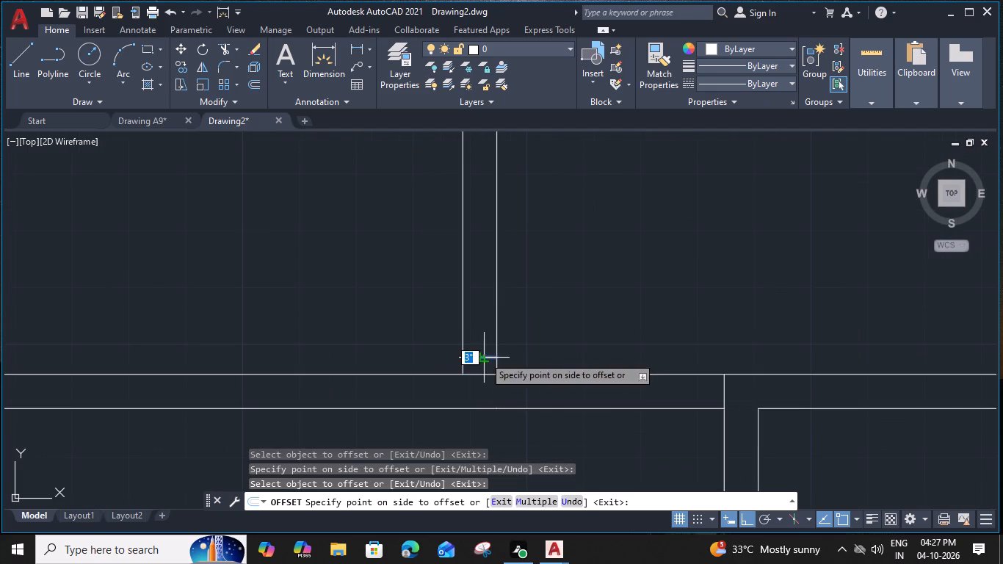
key(3)
key(apostrophe)
key(space)
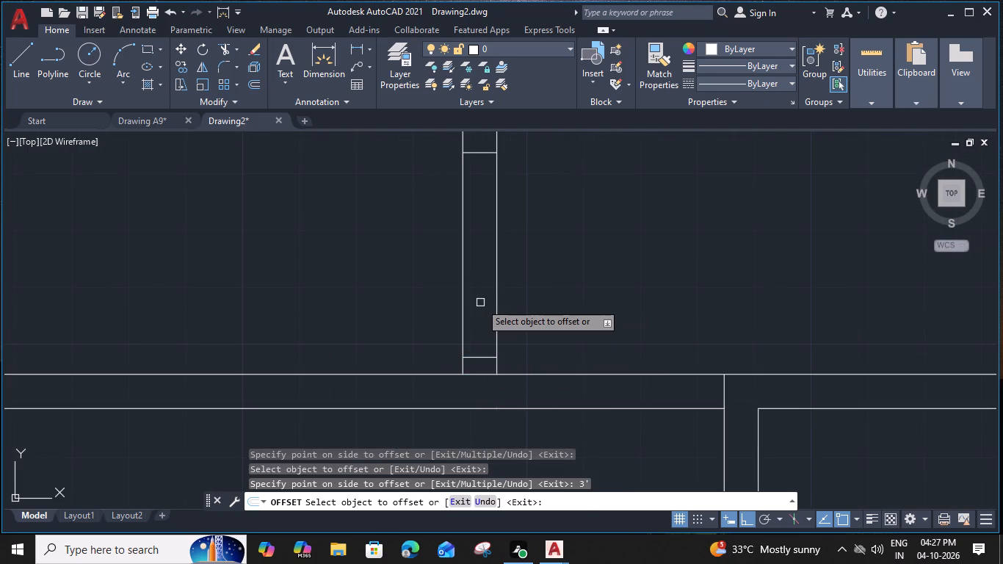
Offset the short vertical line across the lower horizontal partition 3" west, and the new line 3' further west.
click(724, 393)
click(683, 398)
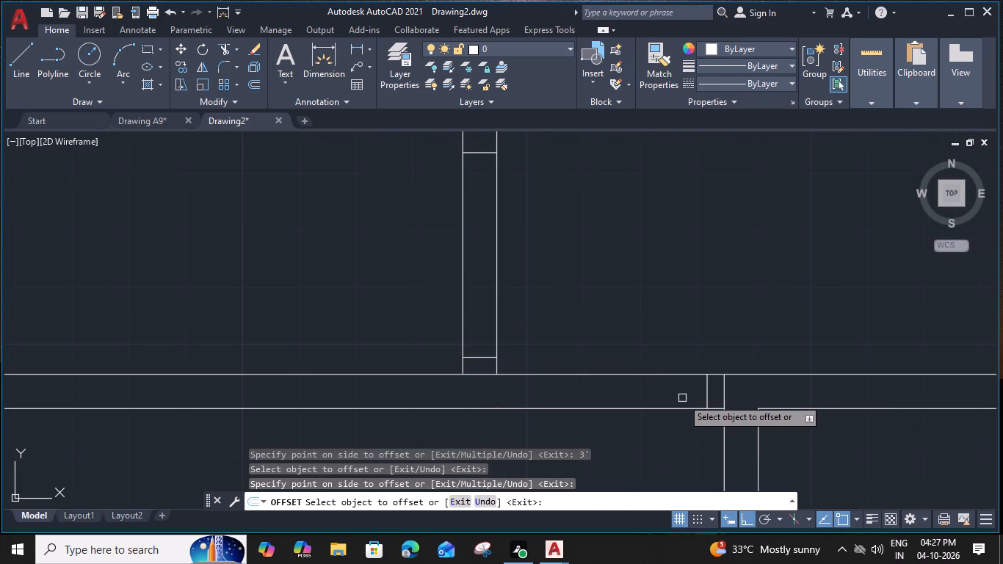
click(709, 394)
text(3')
key(space)
Offset the line across the outer east wall's north end 3" down, and the new line 3'3" further down.
scroll(543, 402, down, 3)
middle_drag(686, 382, 496, 224)
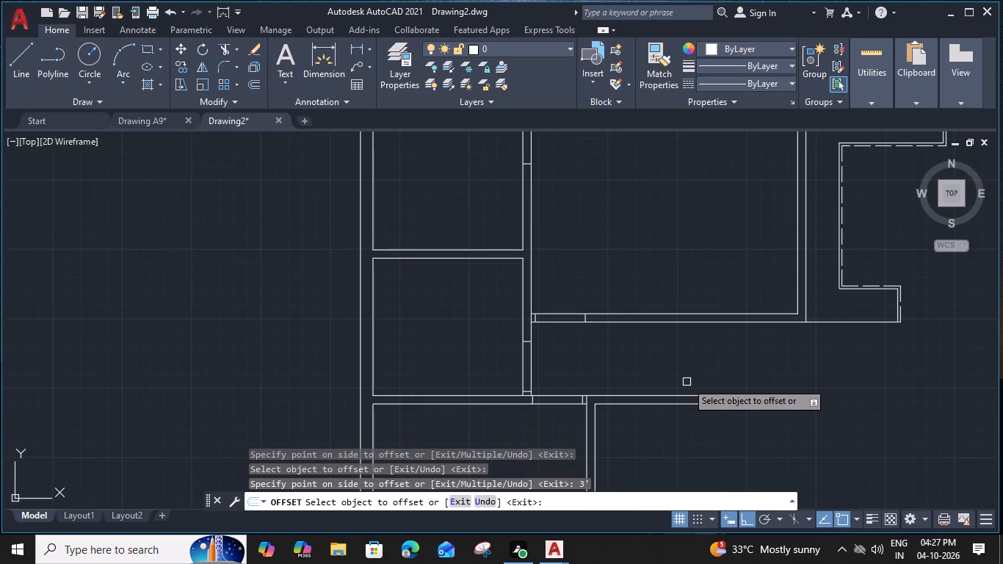
middle_drag(496, 224, 546, 169)
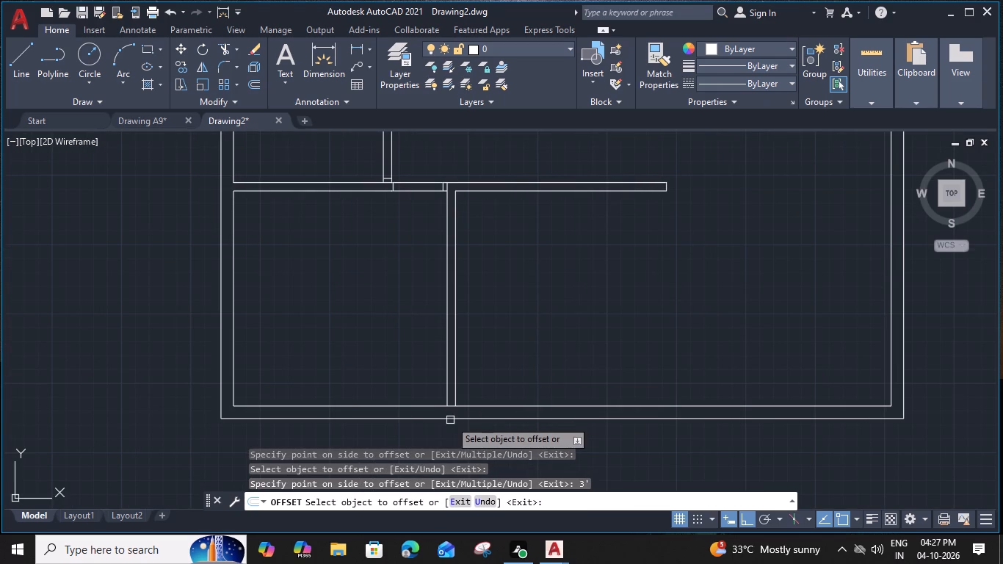
middle_drag(634, 344, 629, 346)
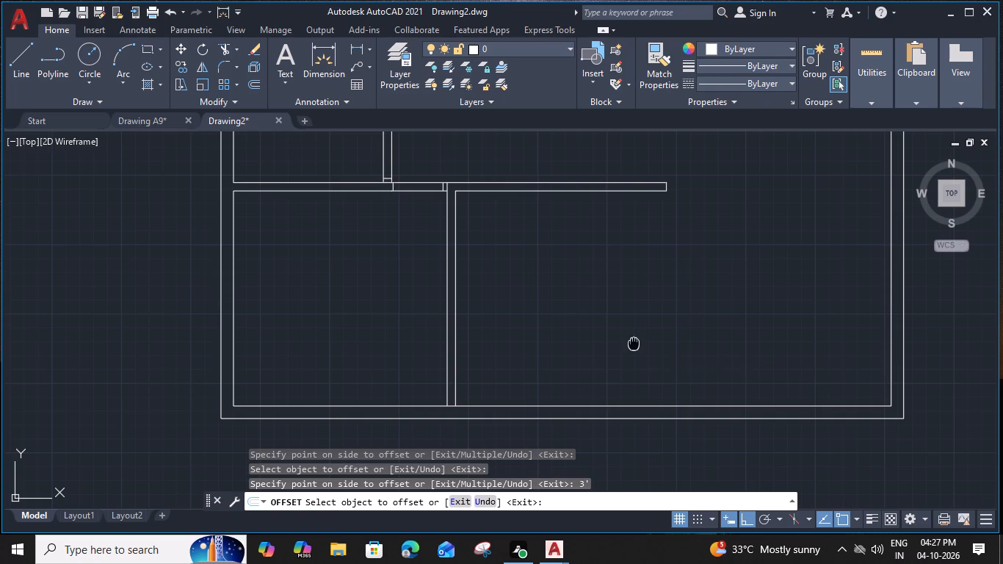
middle_drag(629, 346, 503, 451)
scroll(552, 259, down, 1)
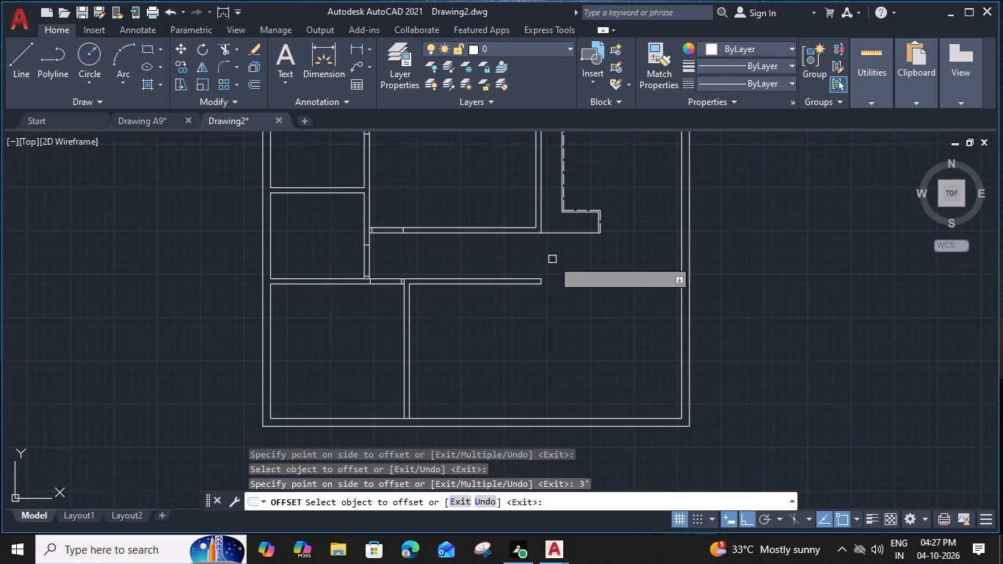
middle_drag(594, 263, 449, 362)
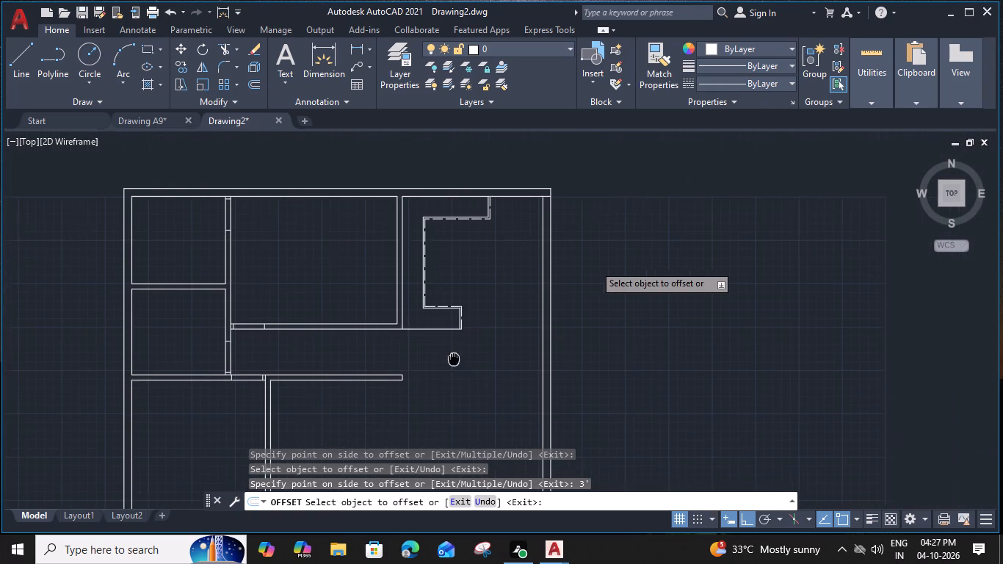
scroll(557, 176, up, 3)
click(492, 258)
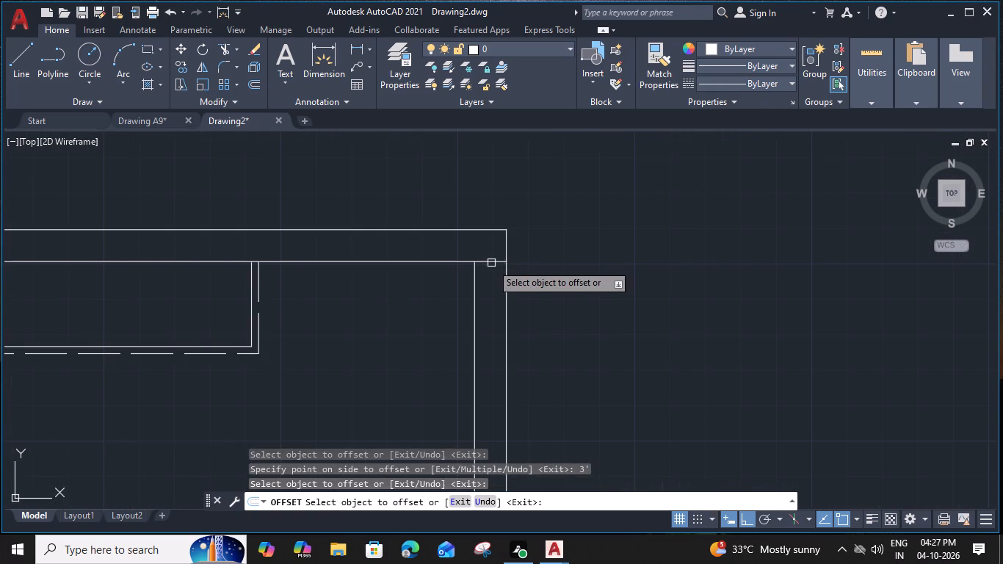
click(493, 261)
click(490, 334)
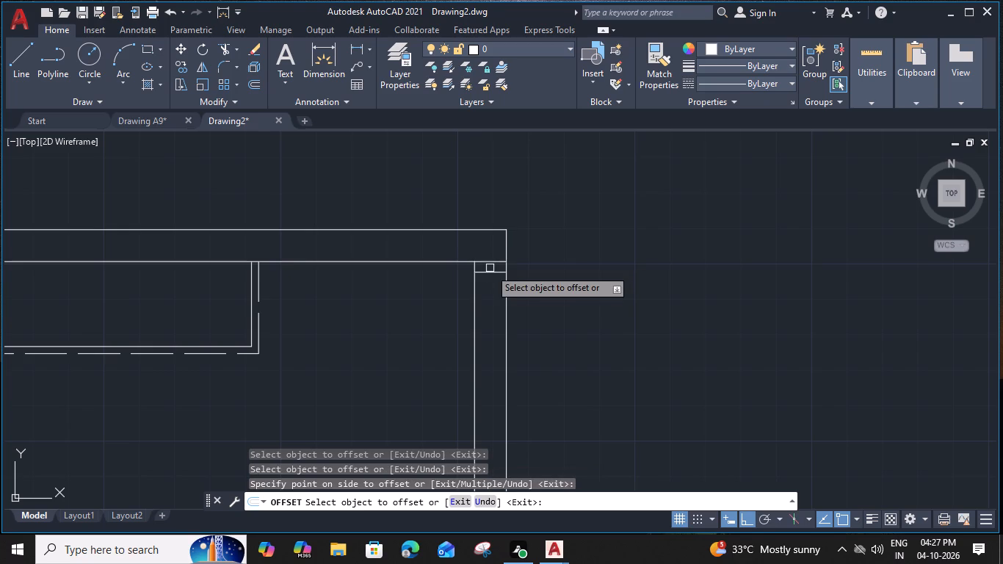
click(490, 271)
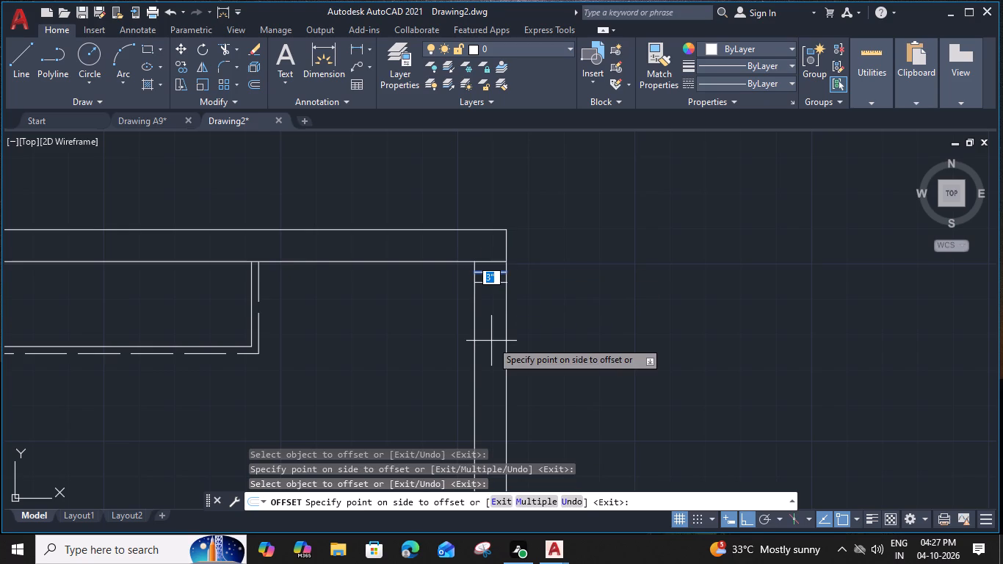
text(3'3")
key(Return)
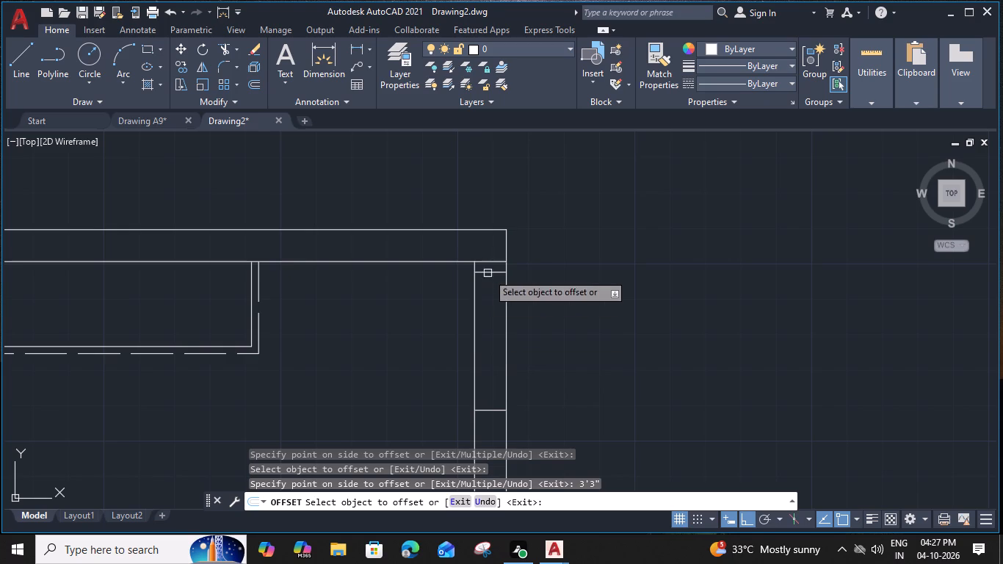
Trim the east wall's original north end line and its inner face line between the two opening marks.
middle_drag(490, 309, 507, 272)
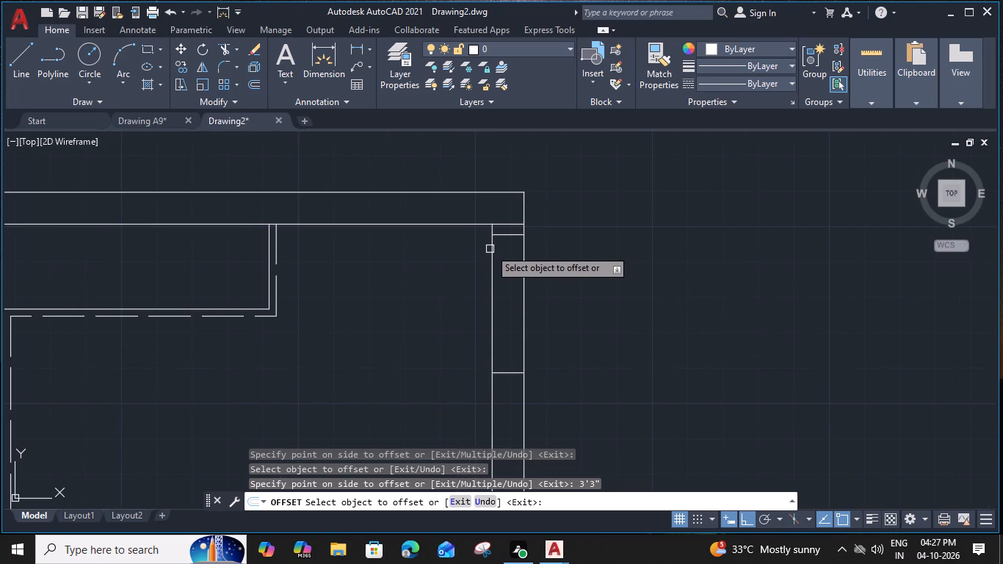
middle_drag(397, 334, 449, 310)
key(Escape)
key(t)
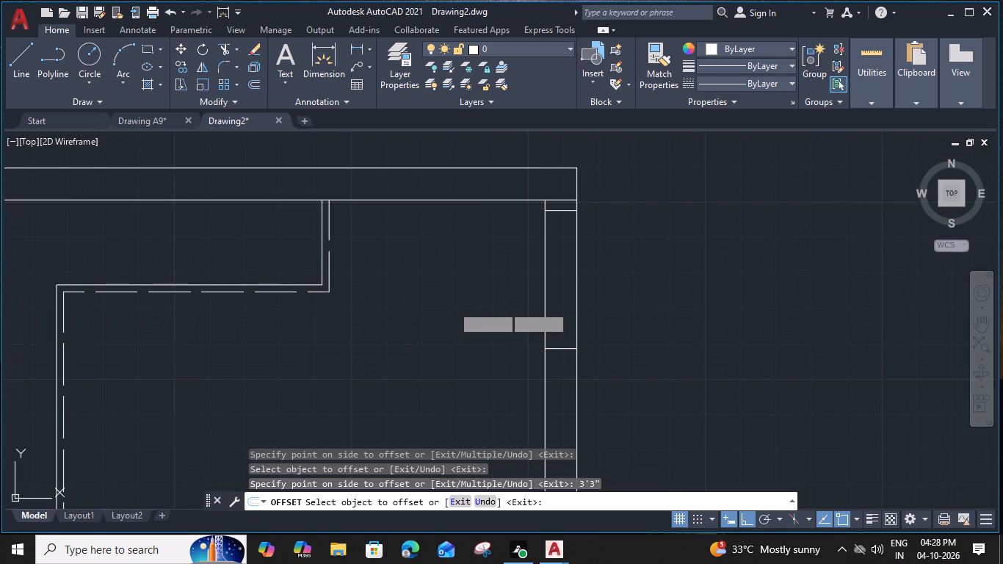
text(R)
key(space)
click(556, 202)
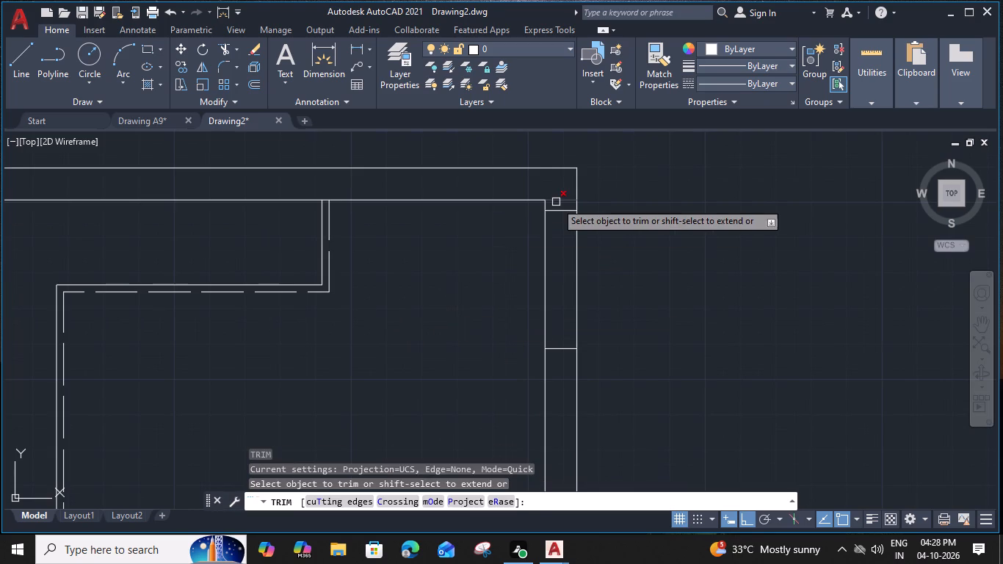
click(546, 273)
Trim the upper line of the central room's south partition between its opening marks, and the original closing line at its west end.
scroll(546, 273, down, 2)
middle_drag(474, 322, 675, 227)
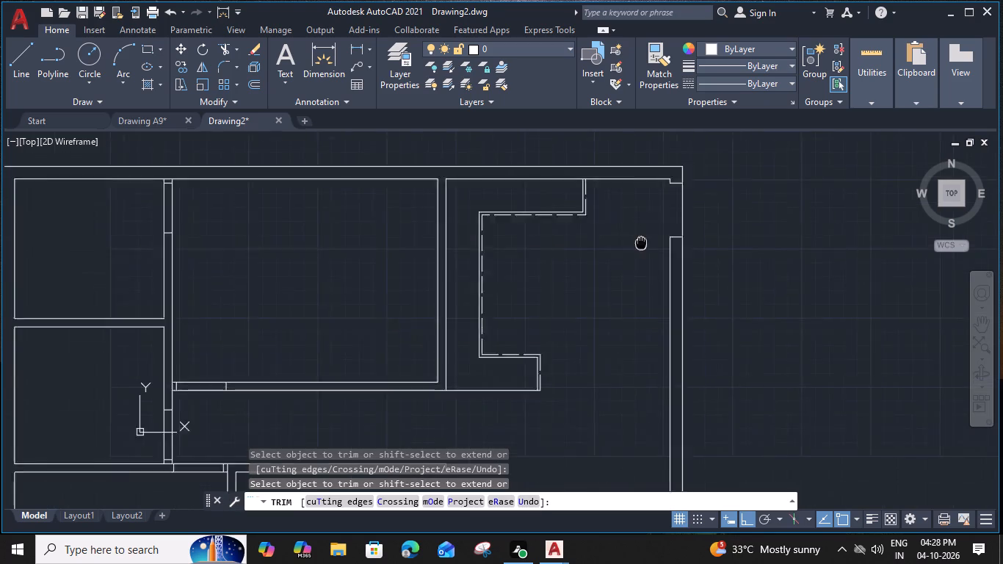
middle_drag(675, 227, 688, 214)
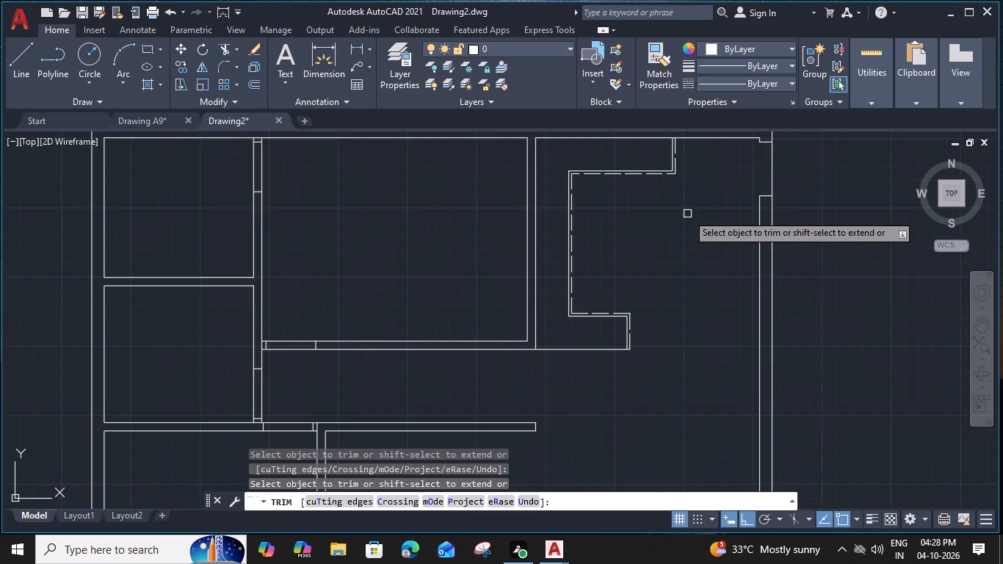
click(296, 339)
scroll(249, 347, up, 3)
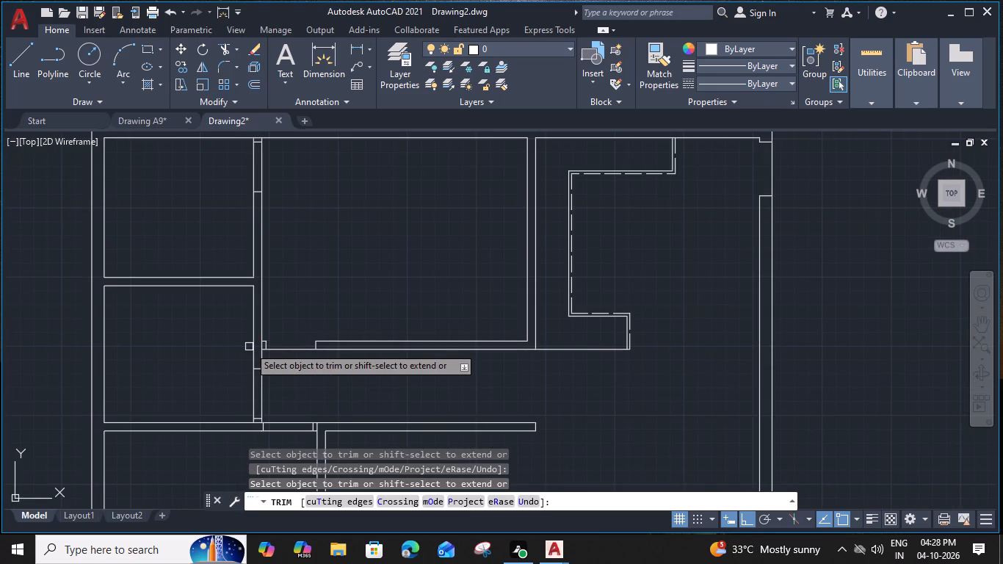
click(292, 344)
Trim the west face line of the lower small room's east wall between its opening marks, and the wall's bottom end line.
scroll(292, 344, down, 2)
middle_drag(332, 385, 375, 276)
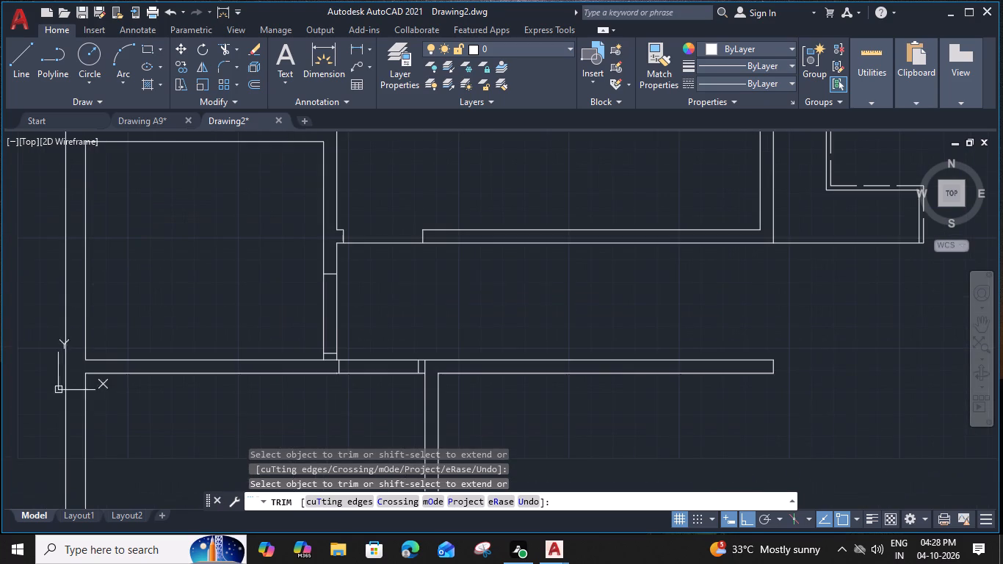
click(319, 318)
click(332, 324)
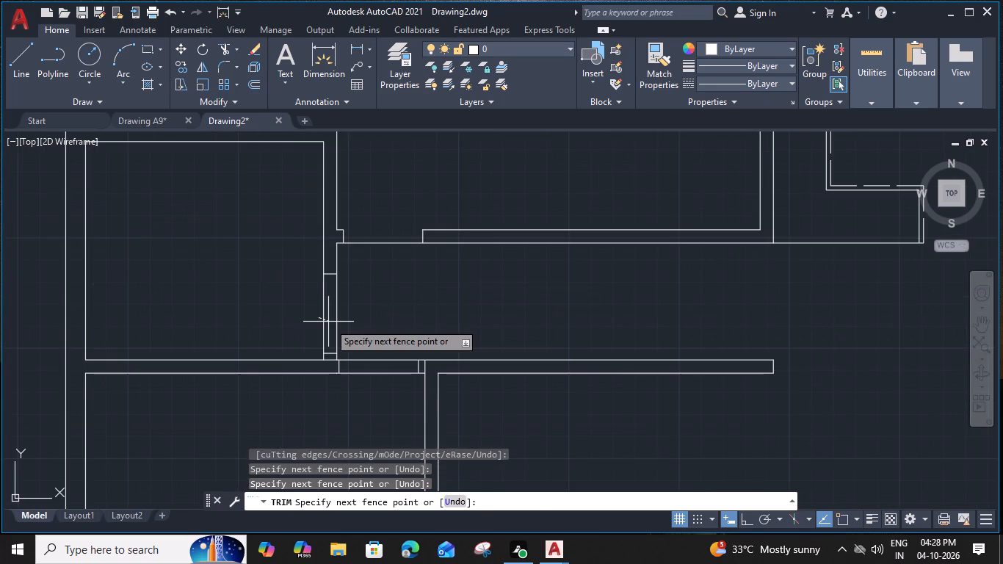
click(330, 361)
Trim the lower horizontal partition's bottom line between its opening marks, and the short vertical line at the adjoining wall junction.
click(394, 376)
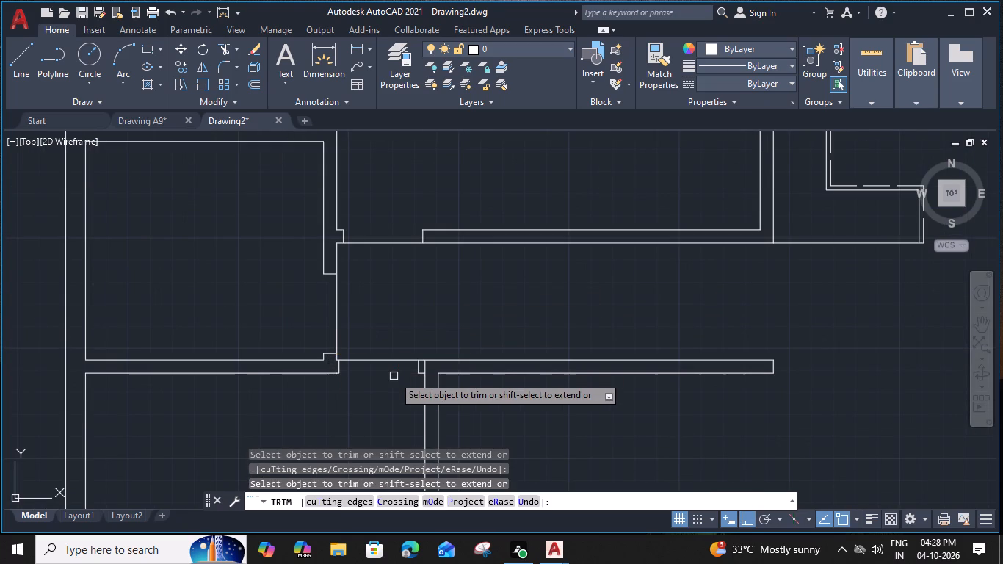
click(428, 367)
Trim the top end line of the upper small room's east wall and its west face line between the opening marks.
scroll(427, 364, down, 1)
middle_drag(424, 230, 427, 364)
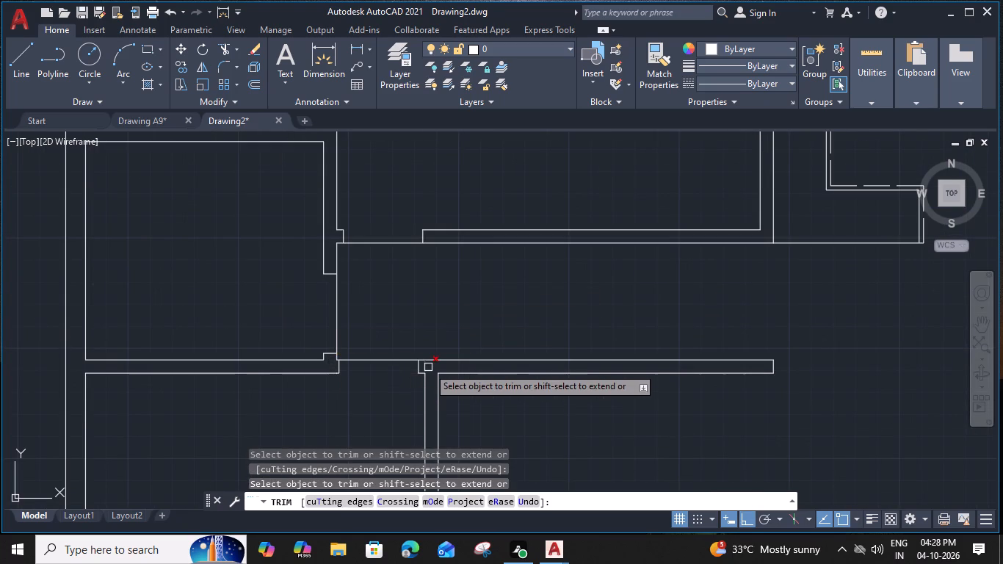
middle_drag(427, 364, 425, 393)
scroll(366, 241, up, 2)
click(366, 238)
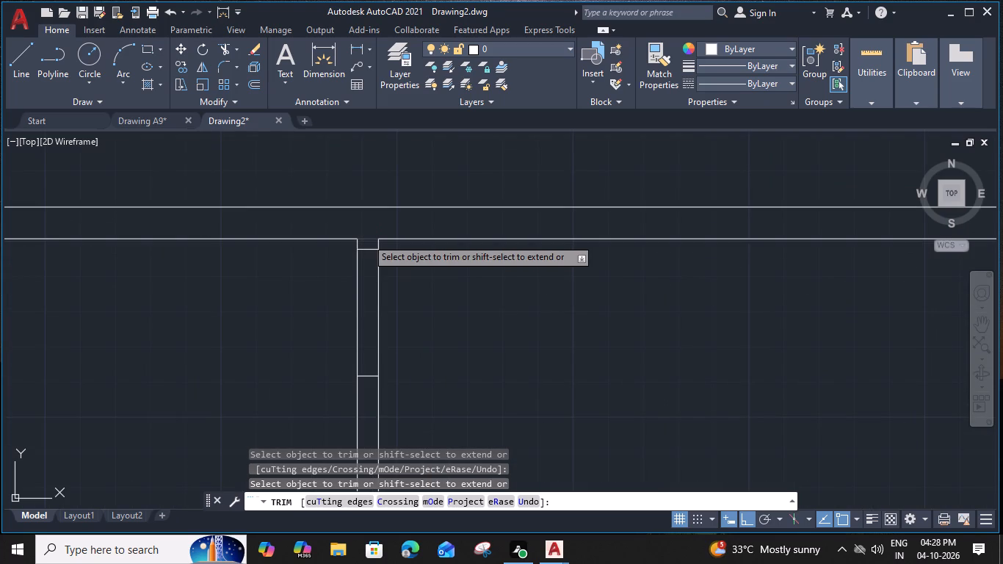
click(357, 316)
scroll(357, 316, down, 3)
middle_drag(416, 359, 383, 141)
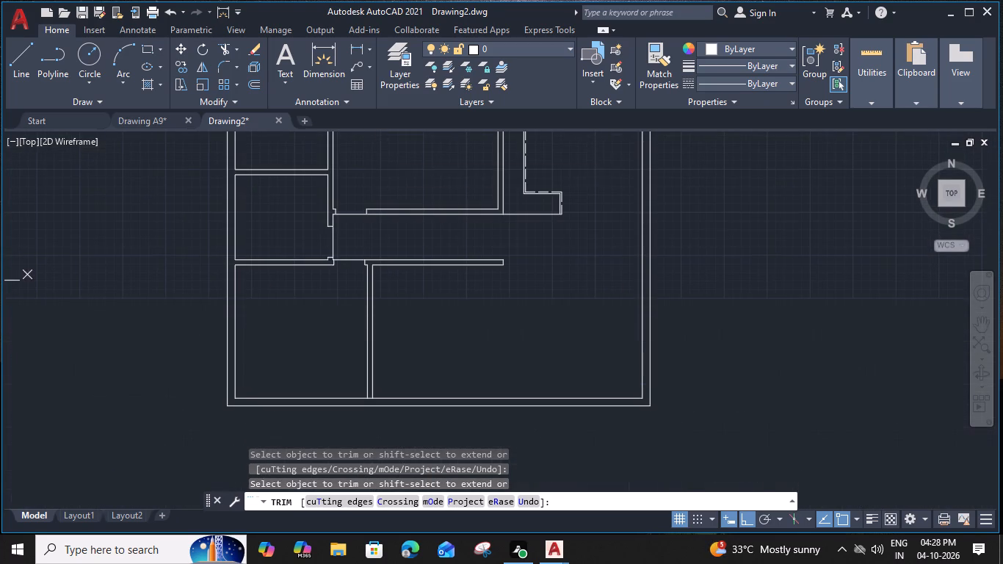
key(Escape)
Trim the south outer wall's inner line between the two faces of the vertical partition that meets it.
key(t)
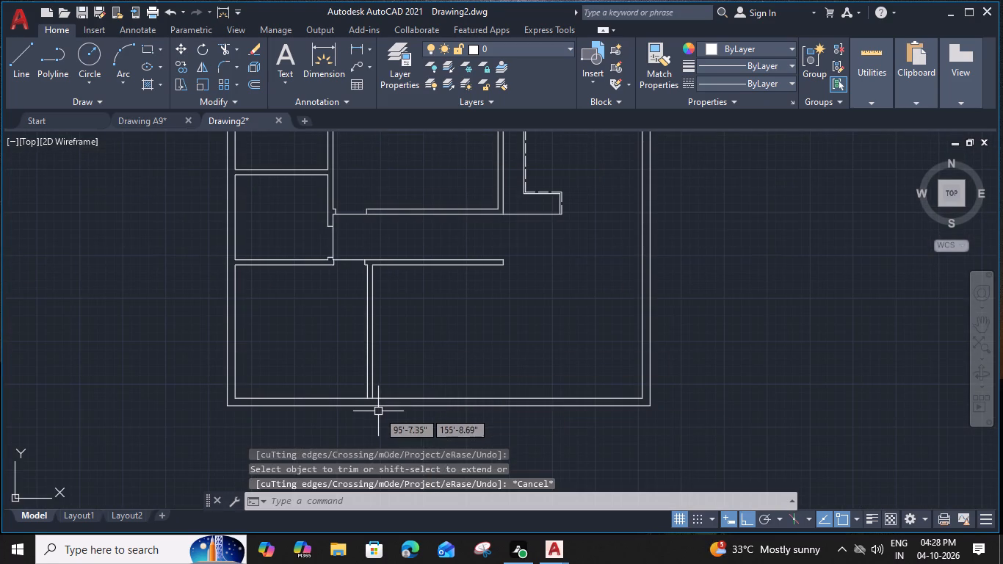
text(R)
key(space)
scroll(376, 409, up, 3)
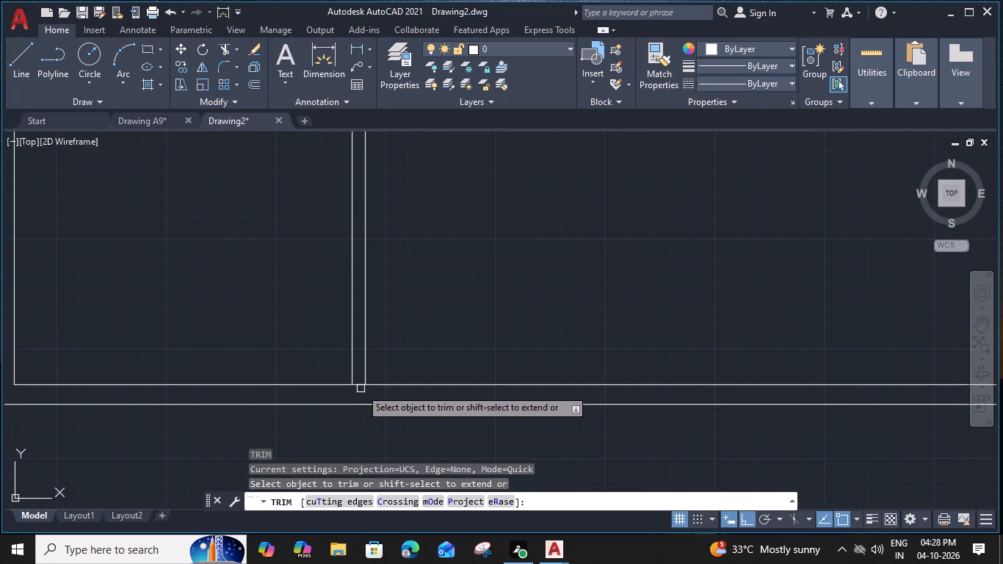
click(361, 387)
key(Escape)
Mark an opening in the south outer wall east of the partition with a line across its thickness, offset 3'3" eastward.
text(L)
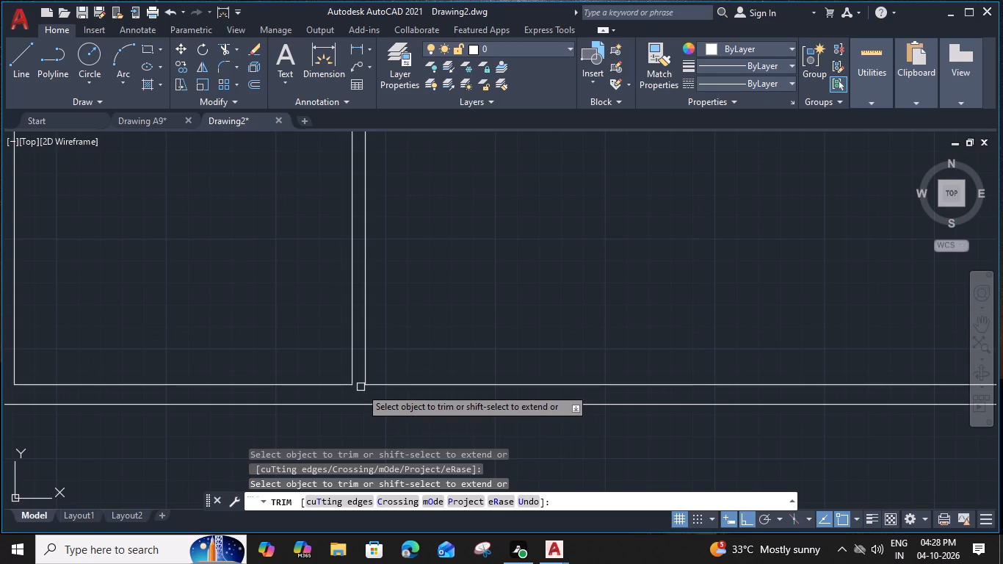
key(space)
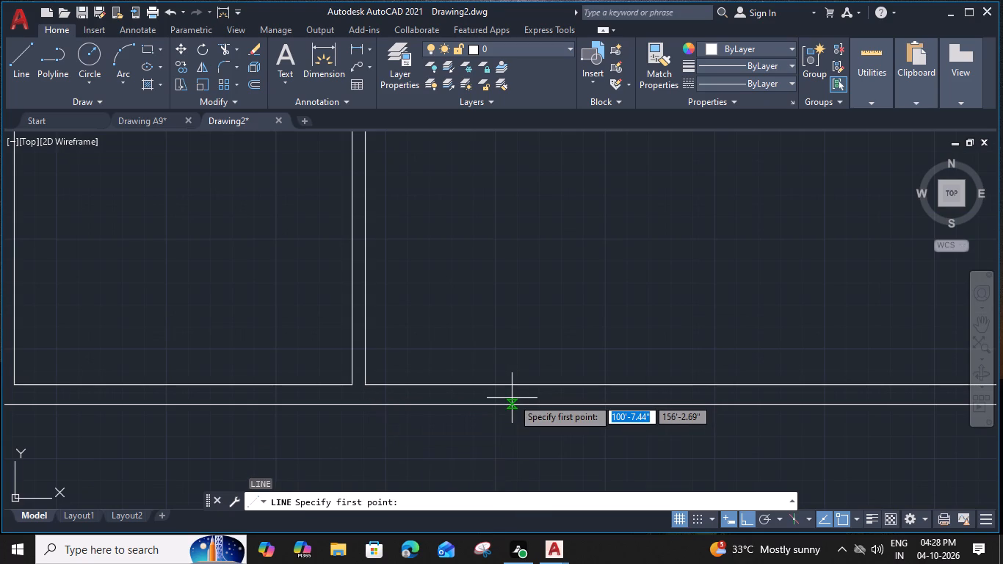
click(525, 385)
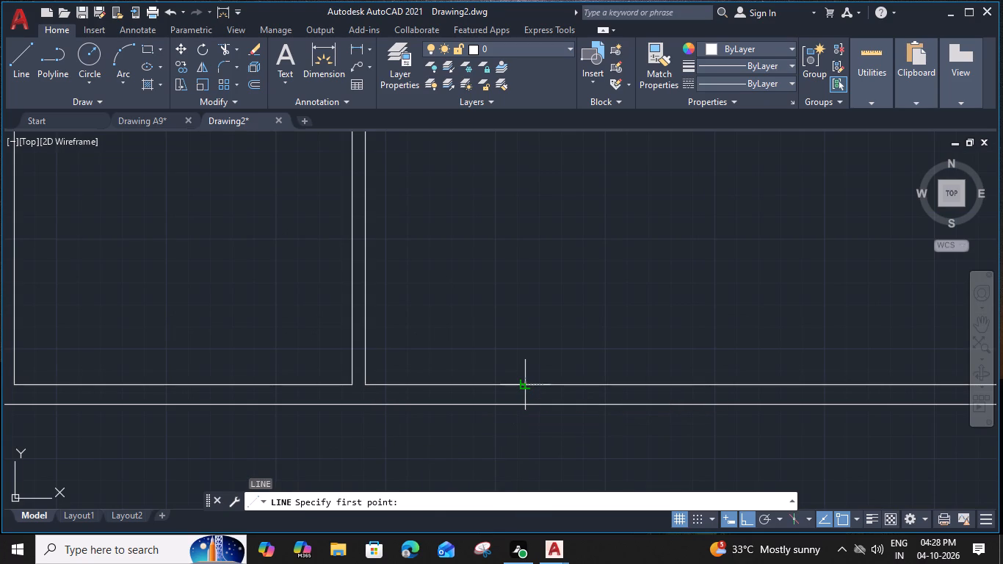
click(522, 408)
key(Escape)
click(524, 395)
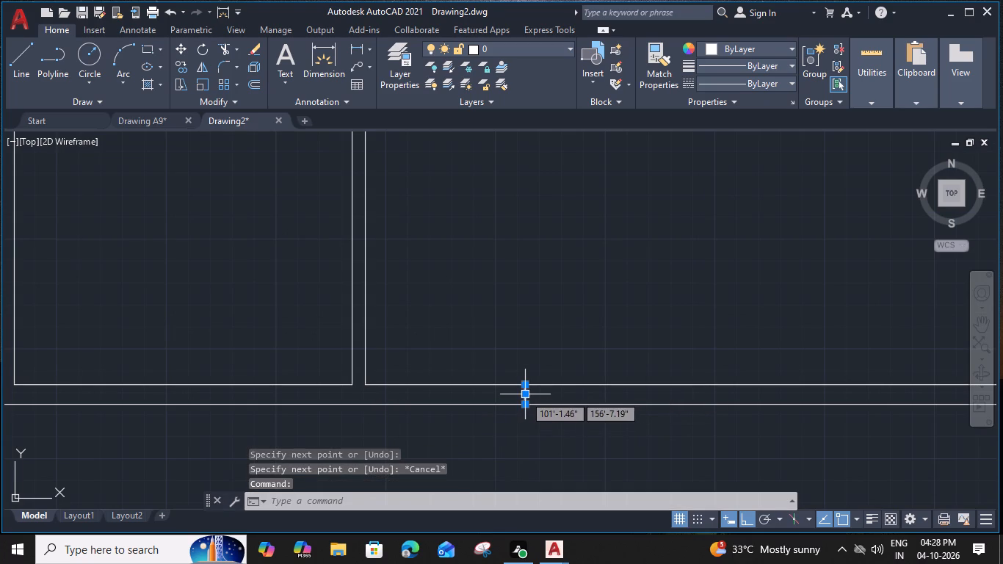
text(O 3'3")
key(Return)
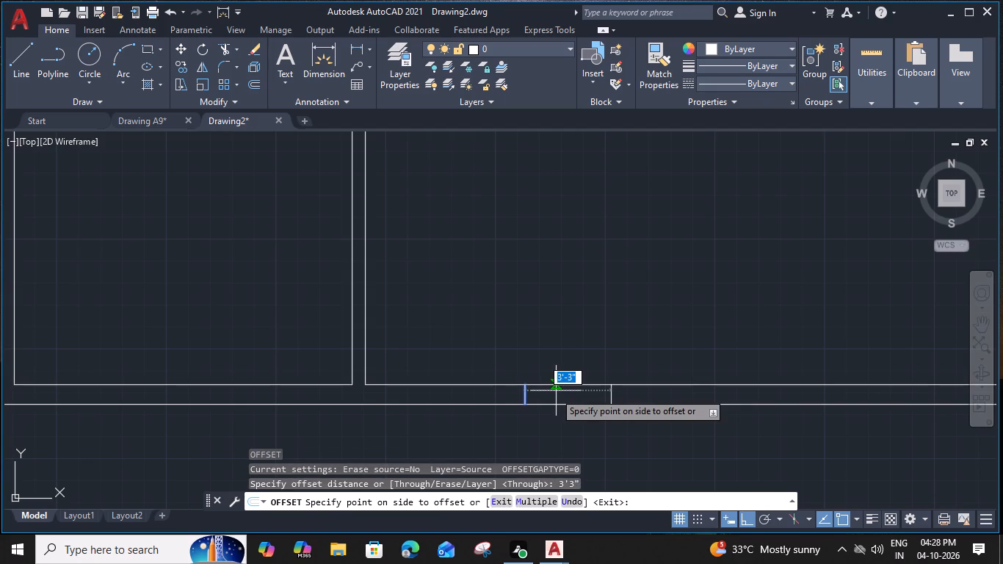
click(628, 373)
key(Escape)
Trim the south outer wall's inner line between the two opening marks.
middle_drag(631, 377, 631, 378)
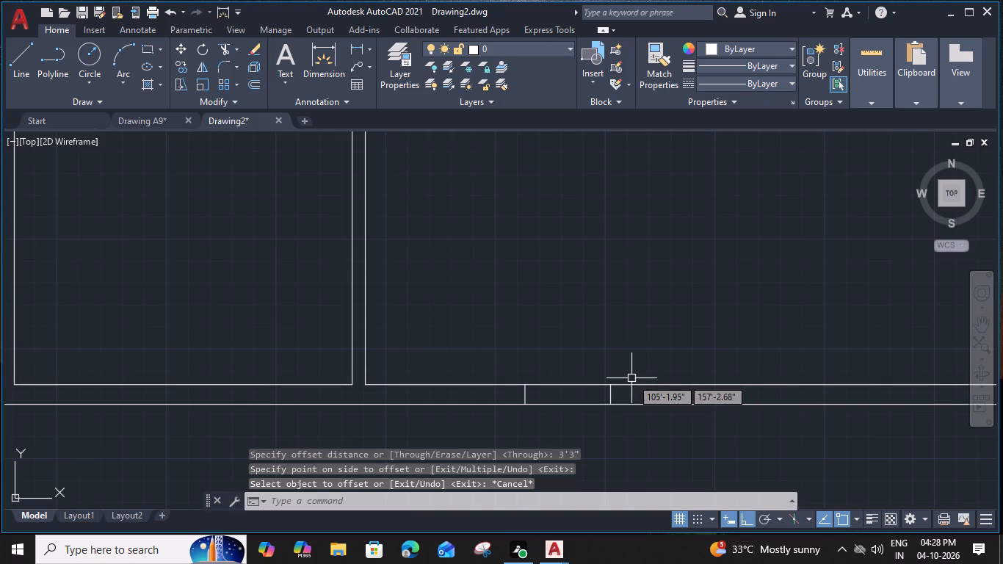
middle_drag(631, 378, 601, 347)
text(TR)
key(space)
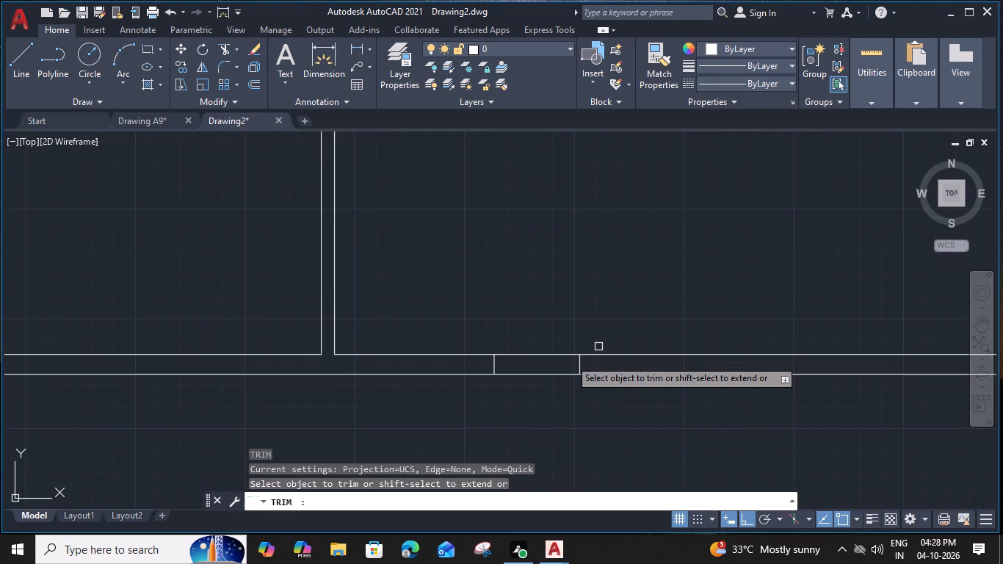
click(536, 358)
key(Escape)
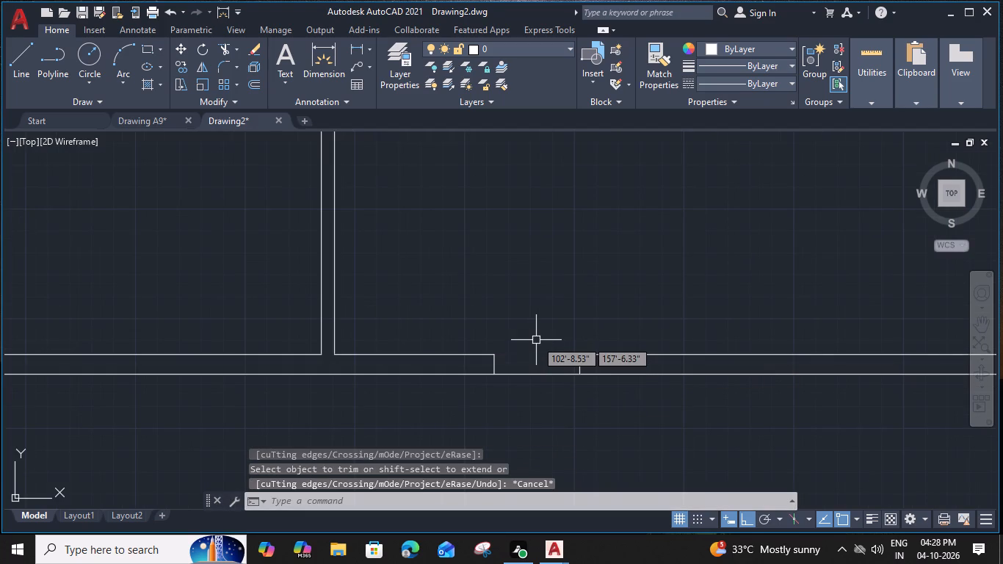
Insert the Door - Imperial block from the architectural tool palette inside the central room, above its south partition.
scroll(536, 332, down, 2)
middle_drag(544, 288, 546, 352)
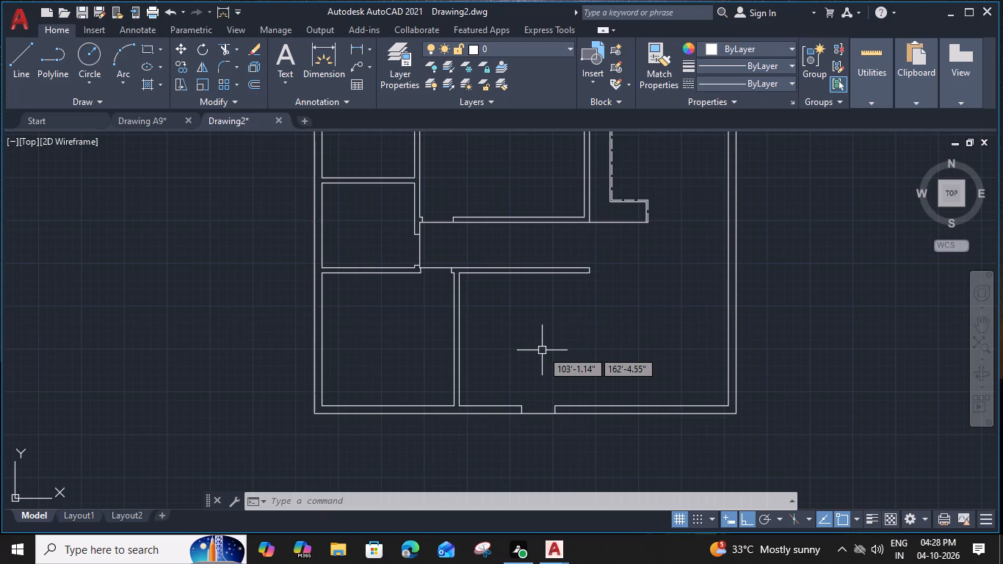
key(ctrl+3)
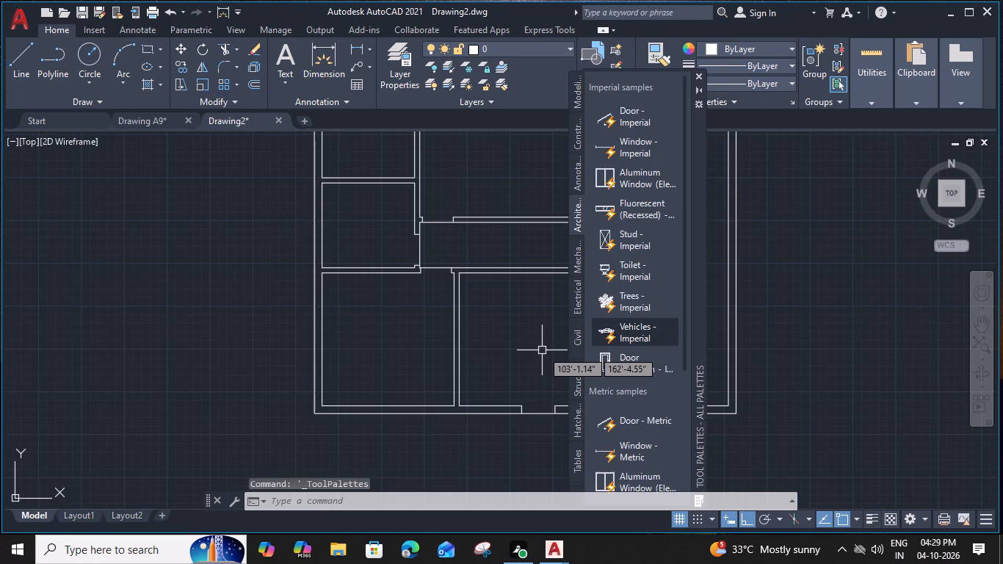
click(636, 114)
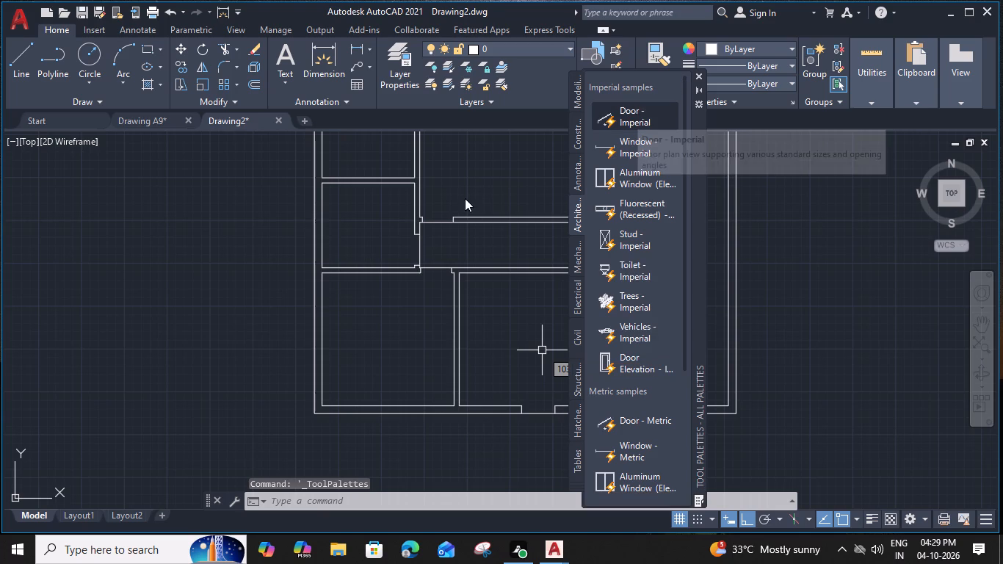
click(465, 193)
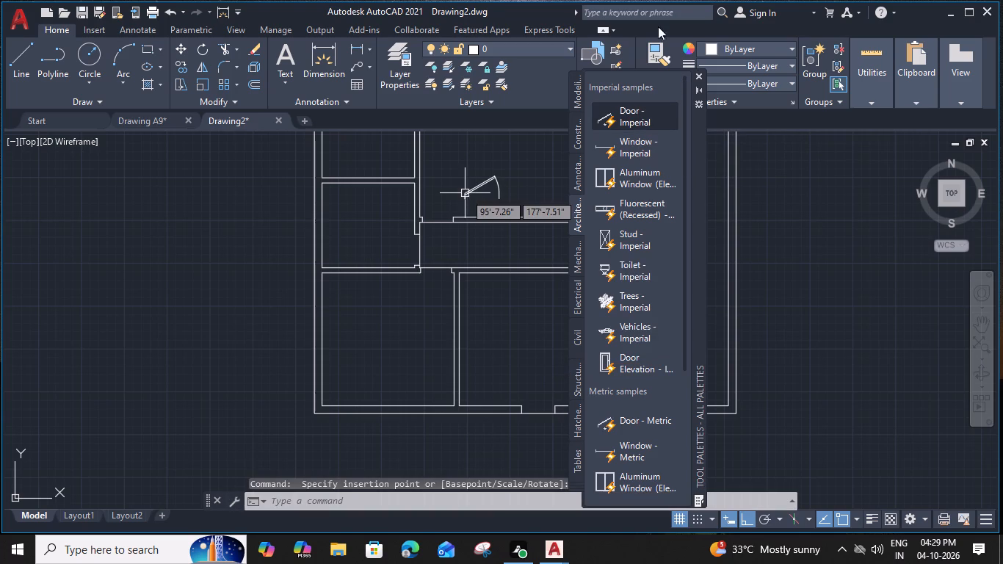
click(698, 70)
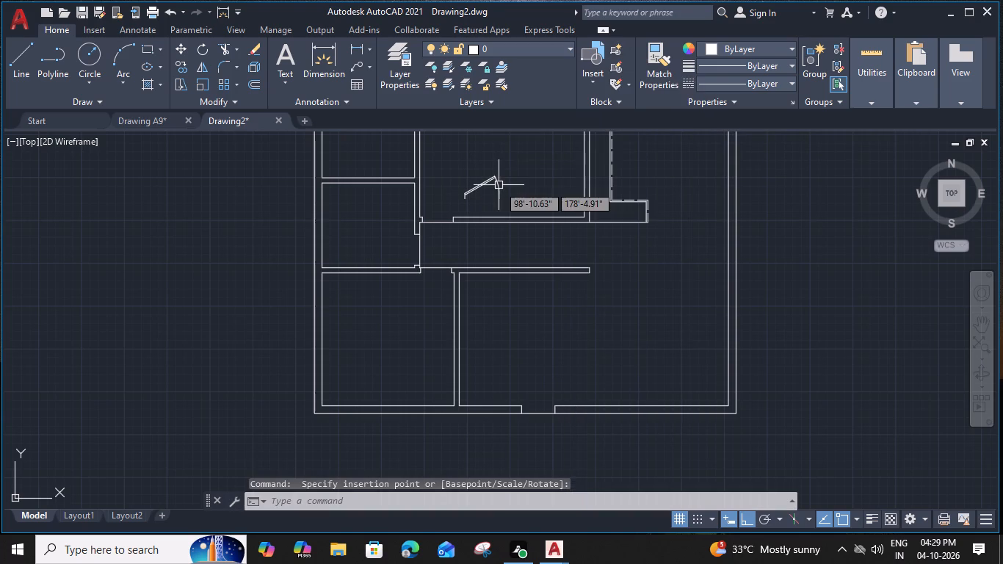
Change the inserted door's opening angle so the leaf stands perpendicular to the opening.
click(489, 182)
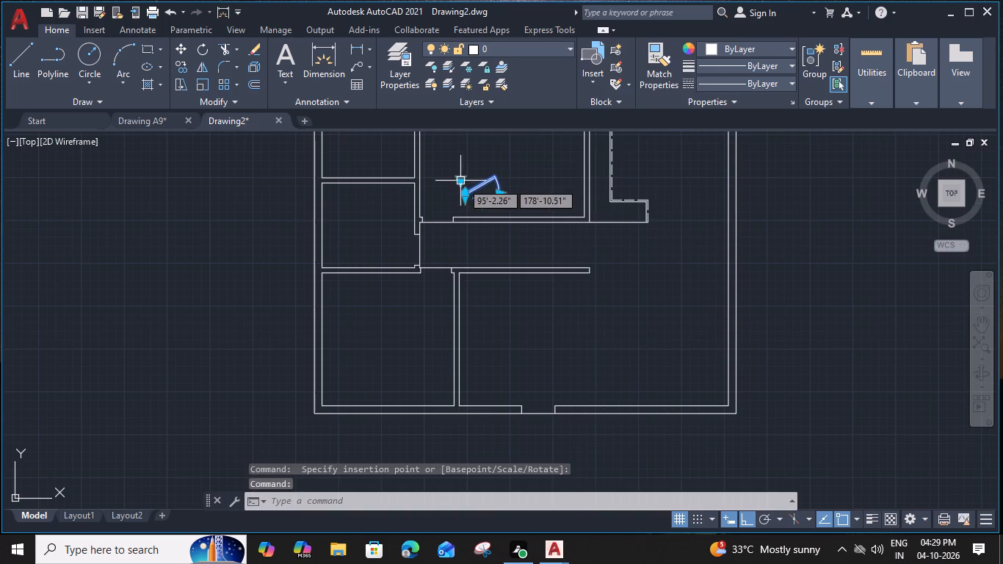
click(462, 182)
click(510, 237)
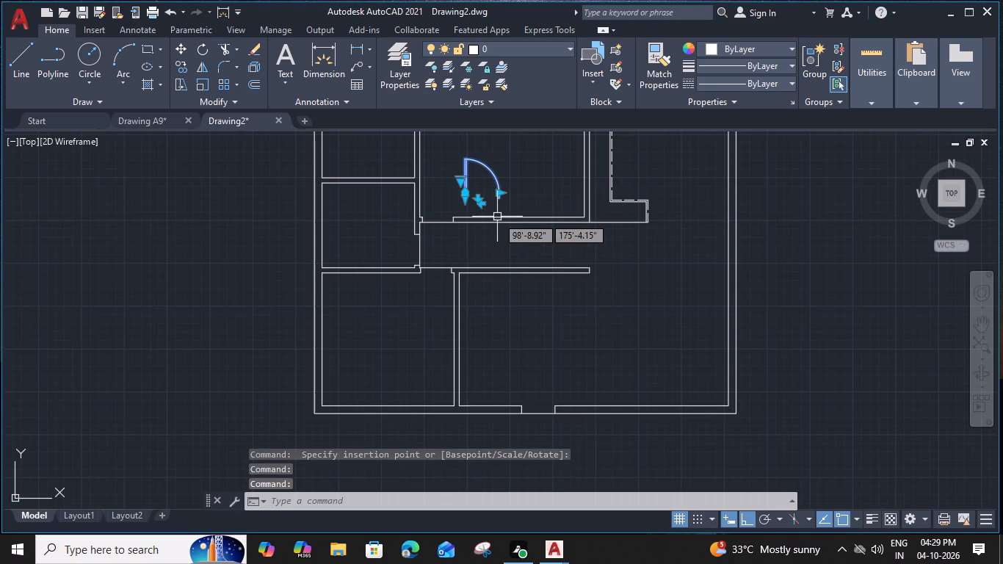
Copy the door from its hinge-side bottom corner to the west jamb of the central room's south partition opening.
text(CO)
key(space)
scroll(478, 203, up, 3)
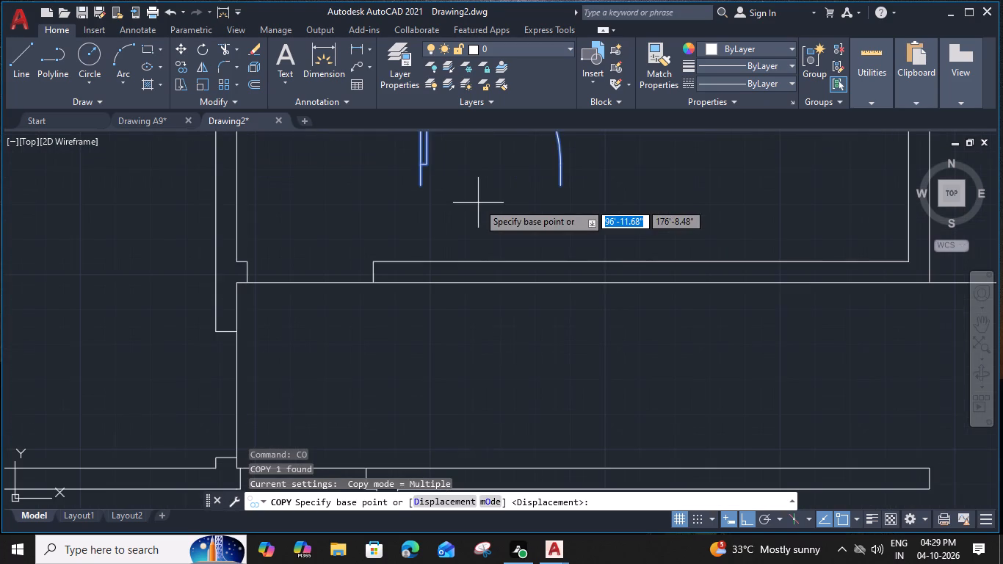
click(420, 184)
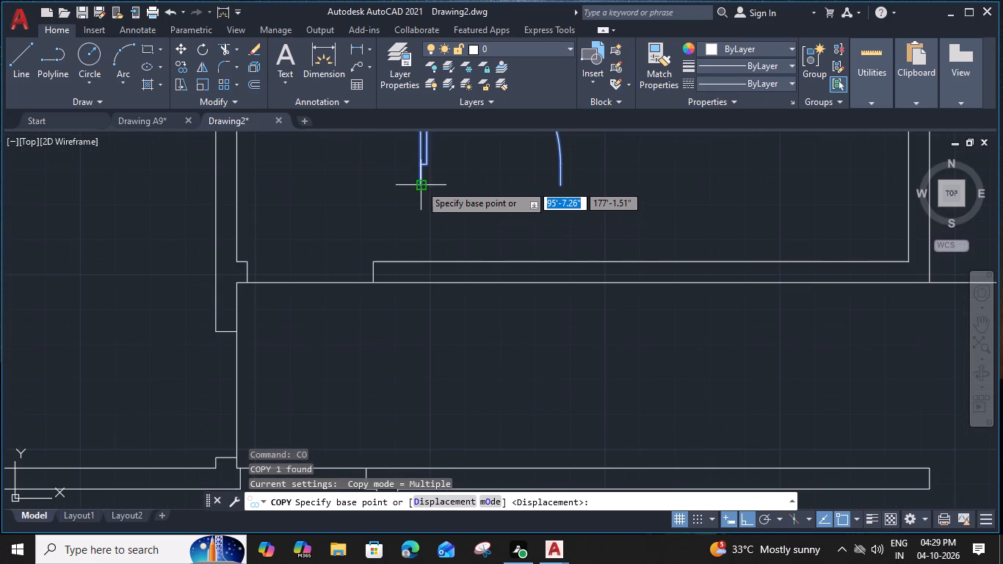
click(247, 284)
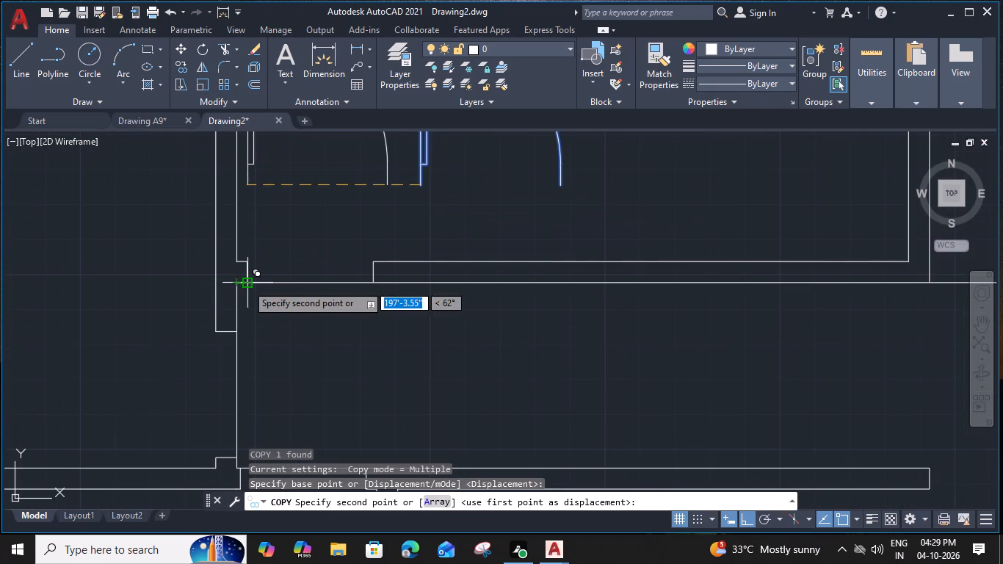
key(Escape)
Delete the originally inserted door block in the central room.
click(422, 169)
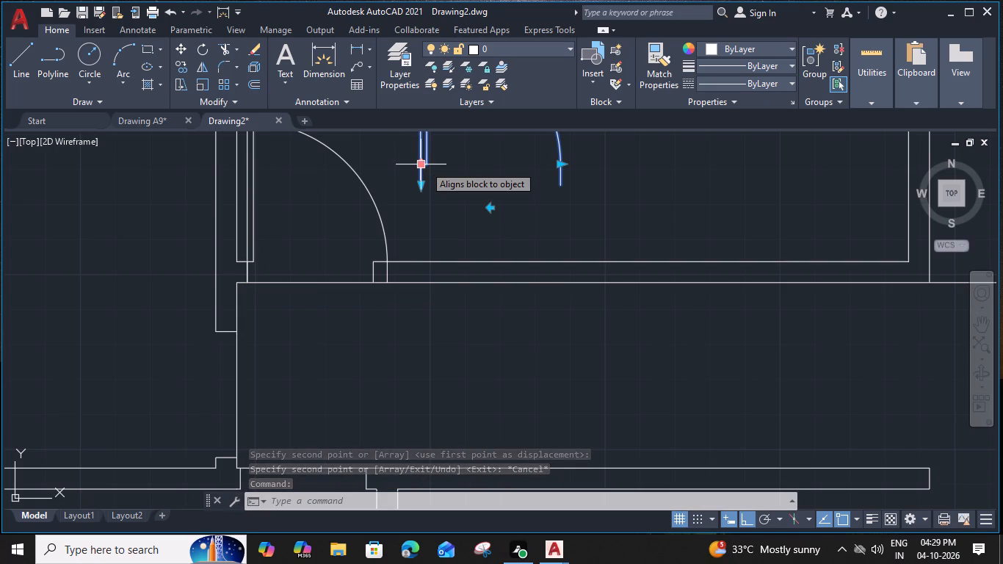
click(429, 162)
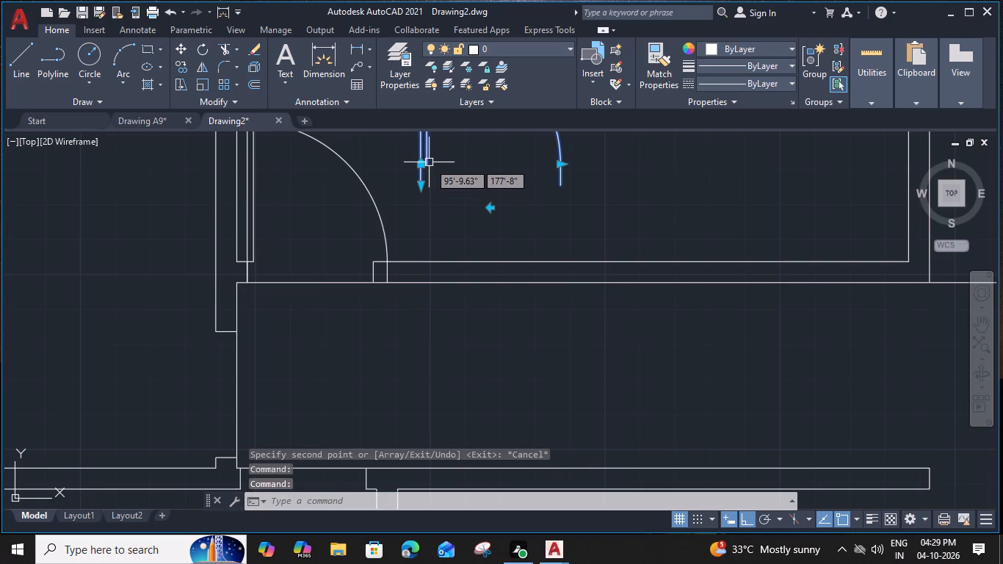
key(Delete)
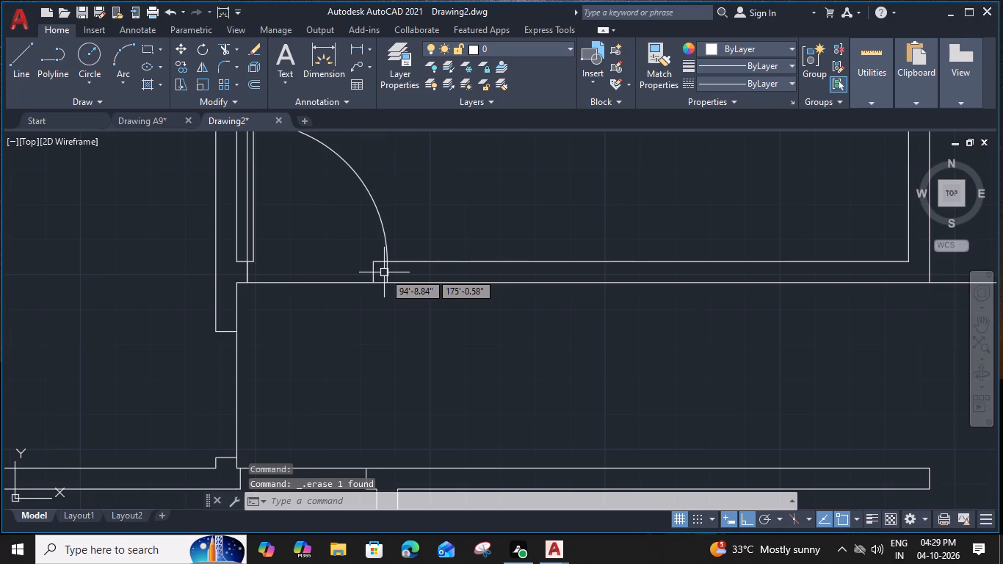
Scale the copied door by reference from its hinge corner so its width fits the central room's opening, jamb to jamb.
click(381, 229)
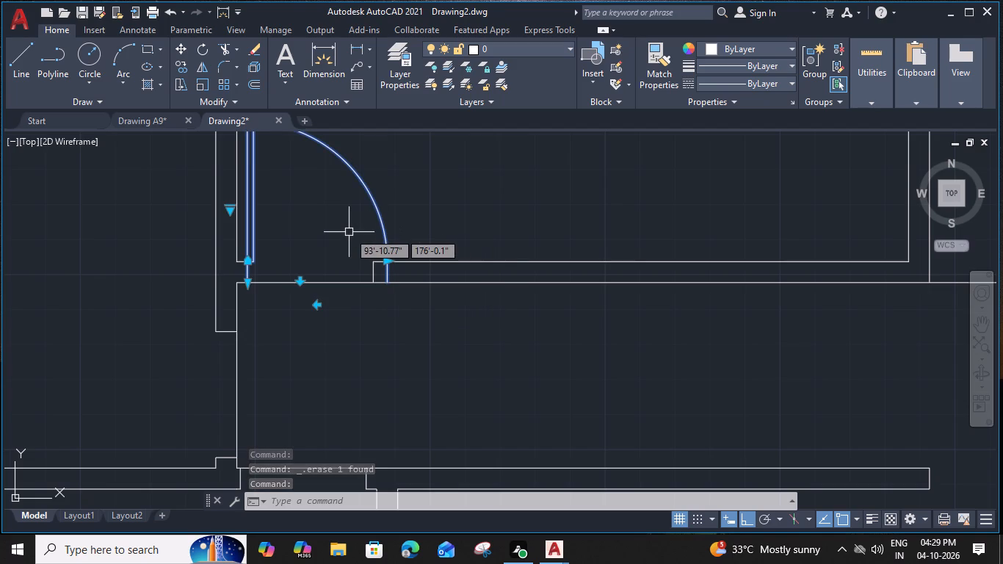
text(SC)
key(space)
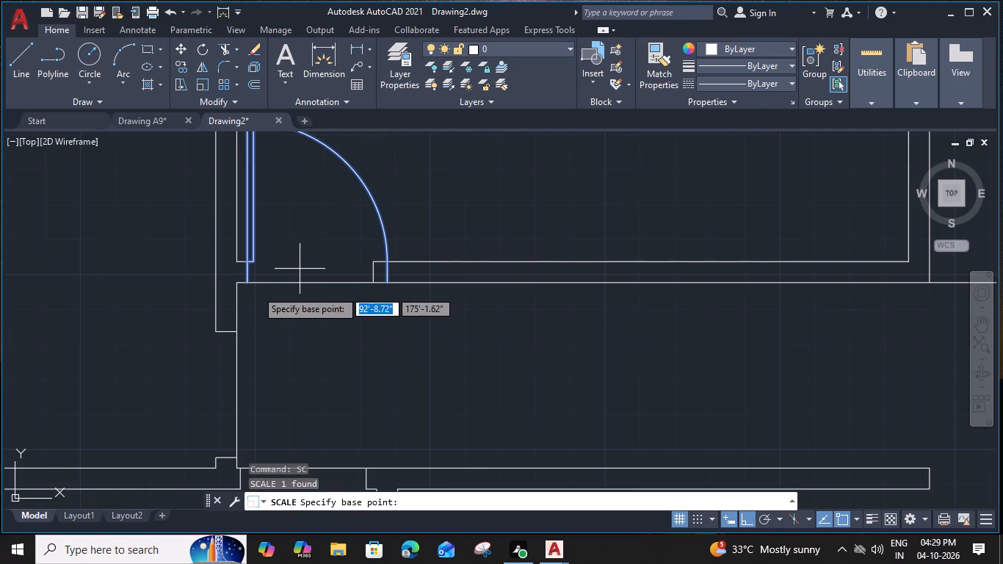
click(248, 280)
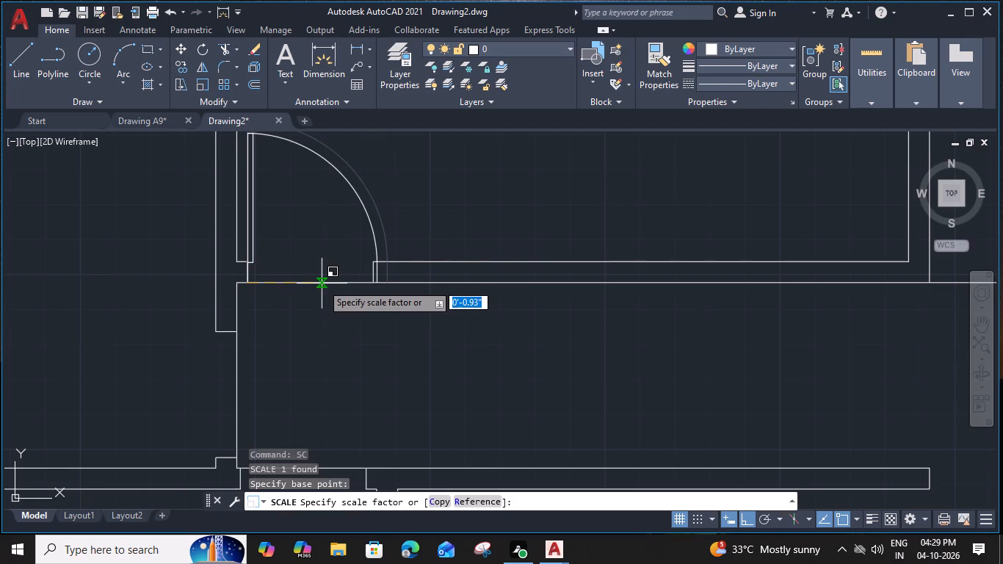
text(R)
key(space)
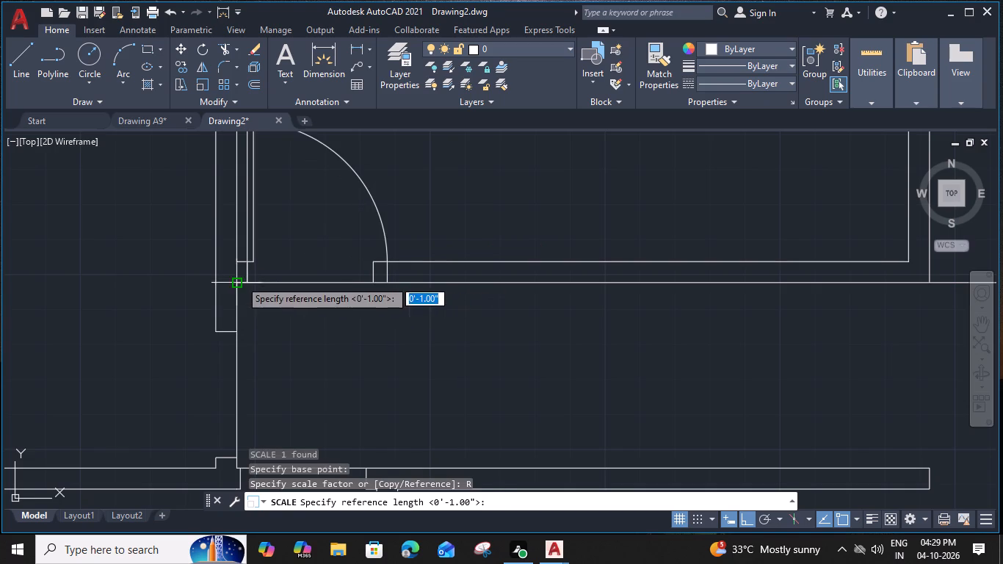
click(247, 281)
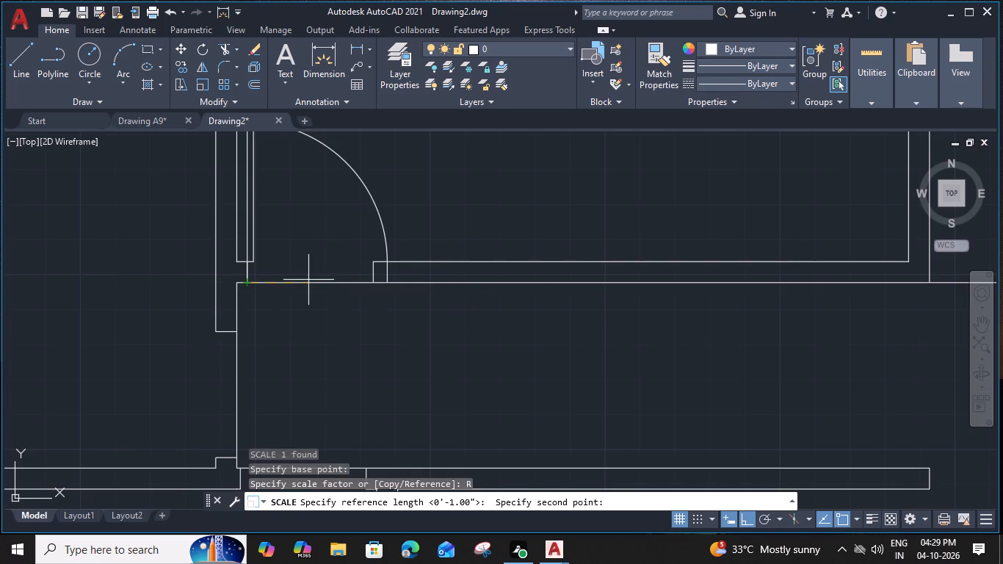
click(388, 279)
click(374, 278)
Copy the fitted door from its hinge corner to the west jamb of the south outer wall's opening.
scroll(431, 273, down, 1)
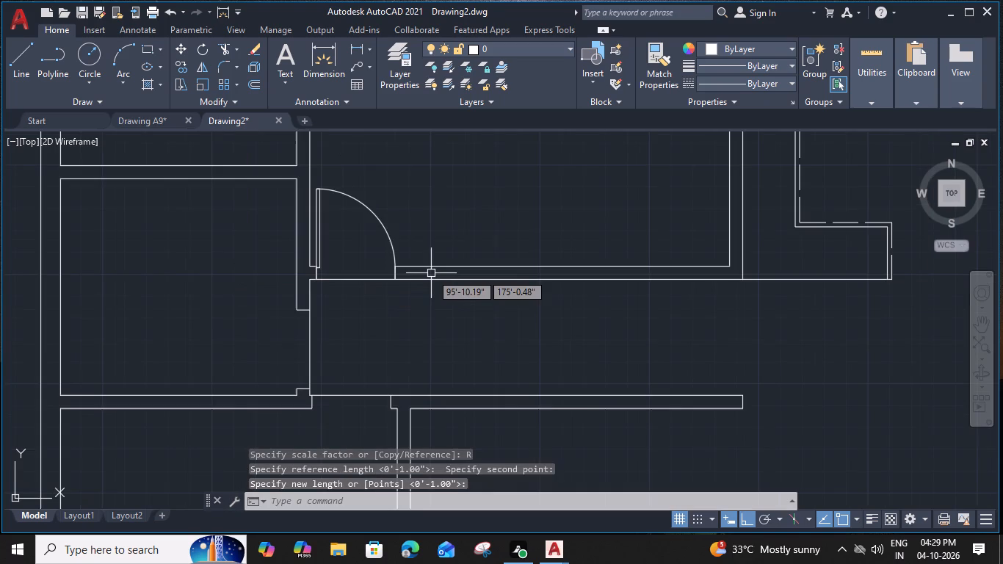
click(382, 225)
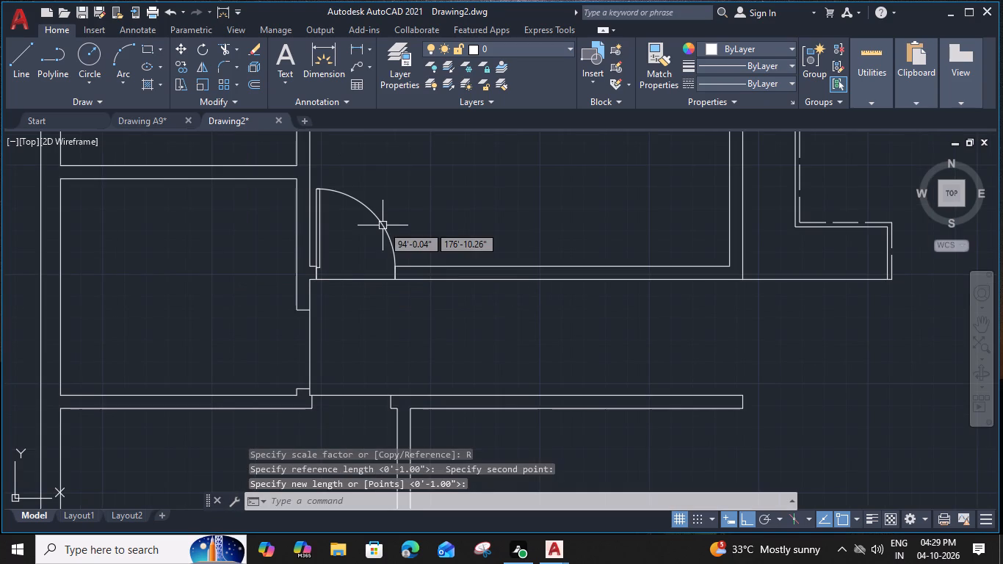
key(c)
text(O)
key(space)
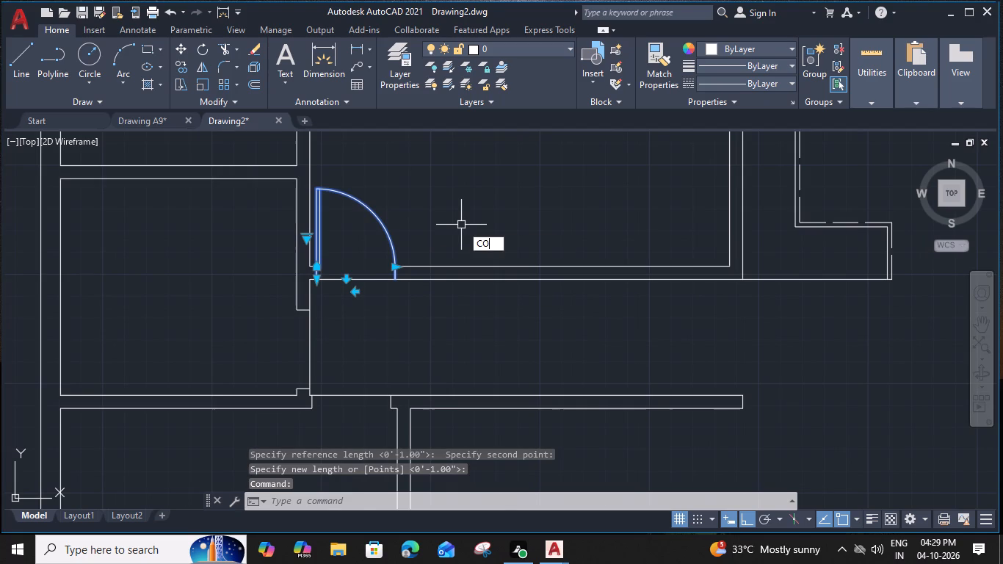
click(318, 279)
scroll(318, 279, down, 3)
middle_drag(426, 340, 440, 256)
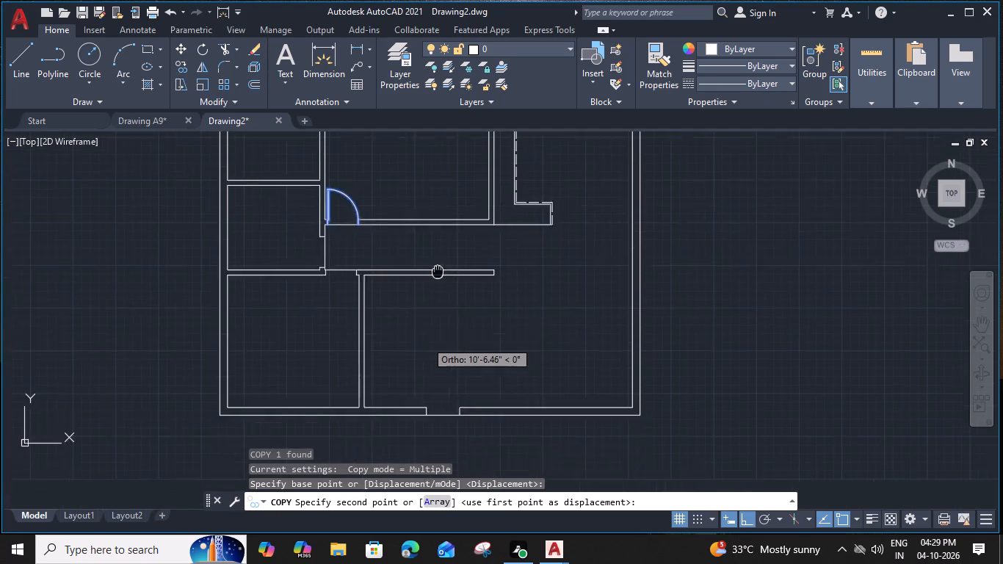
middle_drag(440, 256, 442, 250)
scroll(438, 356, up, 3)
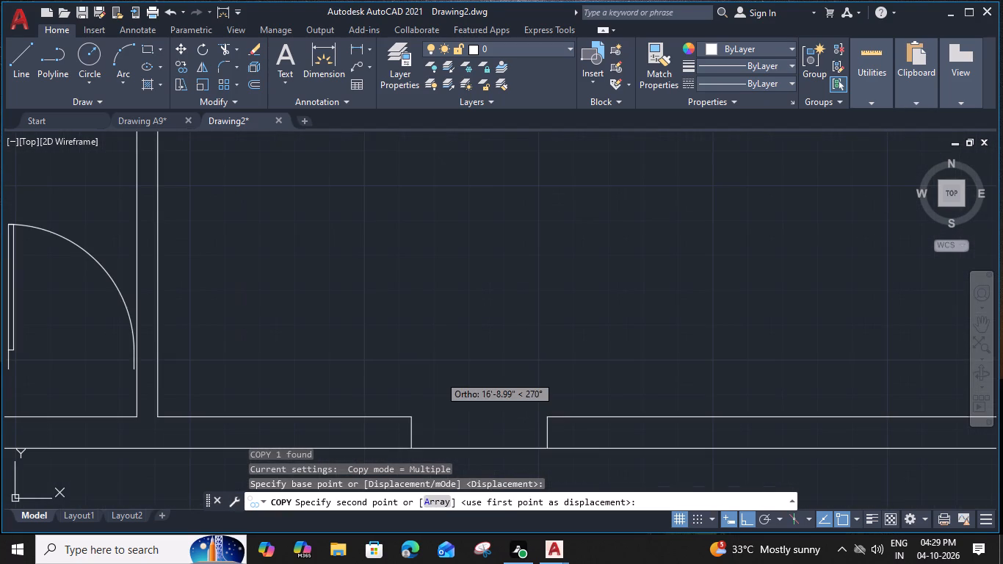
click(413, 445)
Place another copy of the door at the west jamb of the opening in the southwest room's north wall.
middle_drag(361, 323, 710, 472)
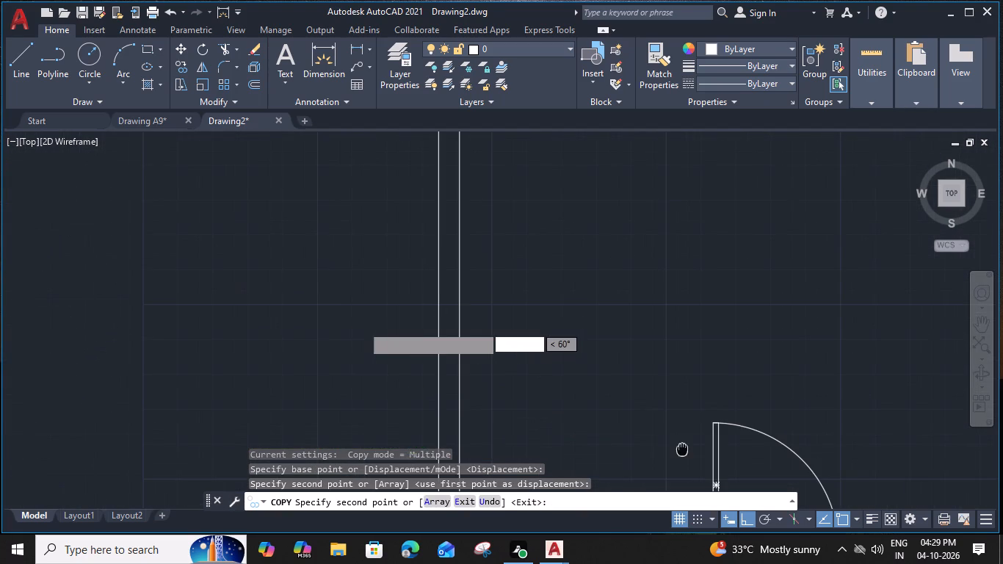
scroll(582, 338, down, 2)
scroll(501, 199, up, 4)
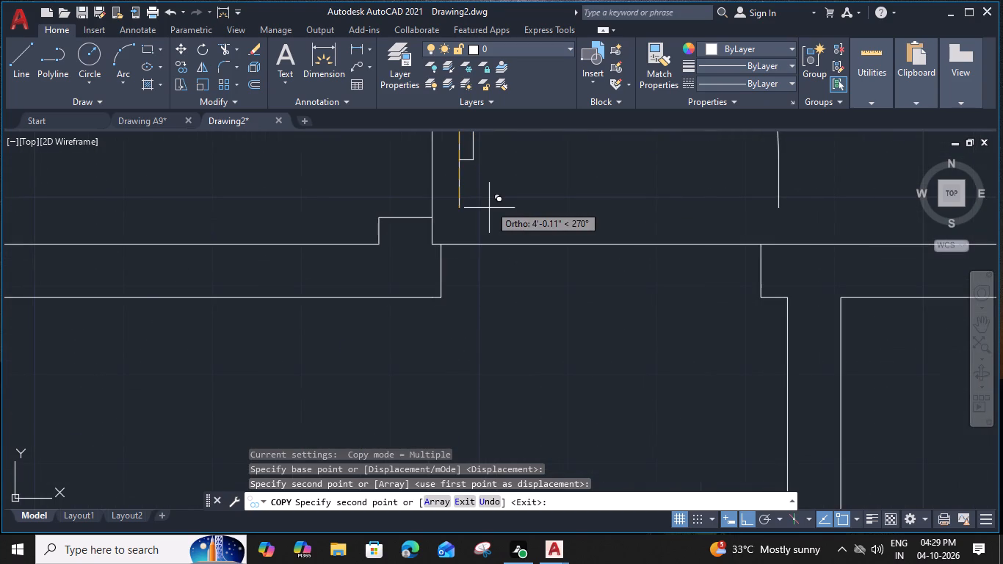
click(444, 294)
scroll(454, 294, down, 3)
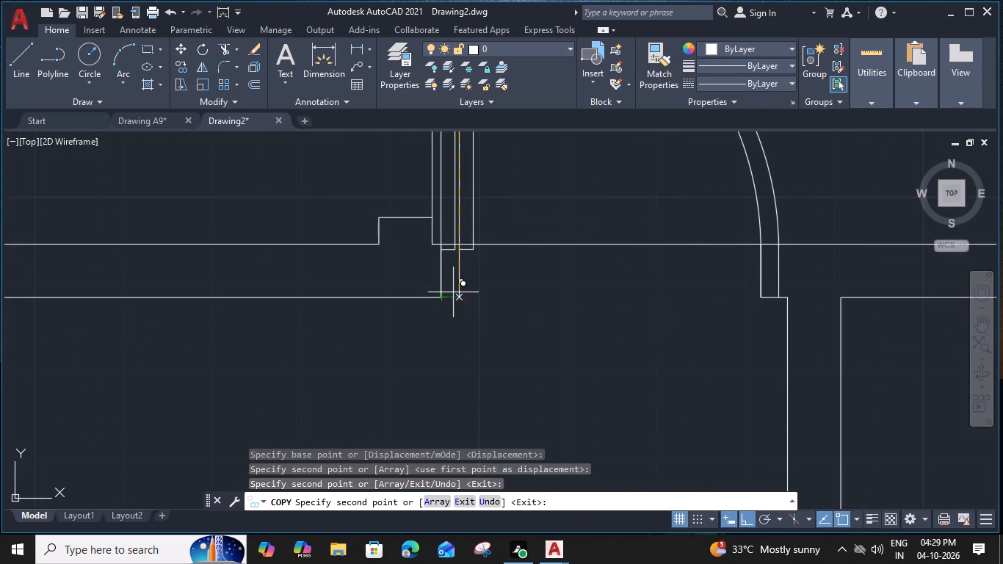
middle_drag(500, 340, 437, 224)
key(Escape)
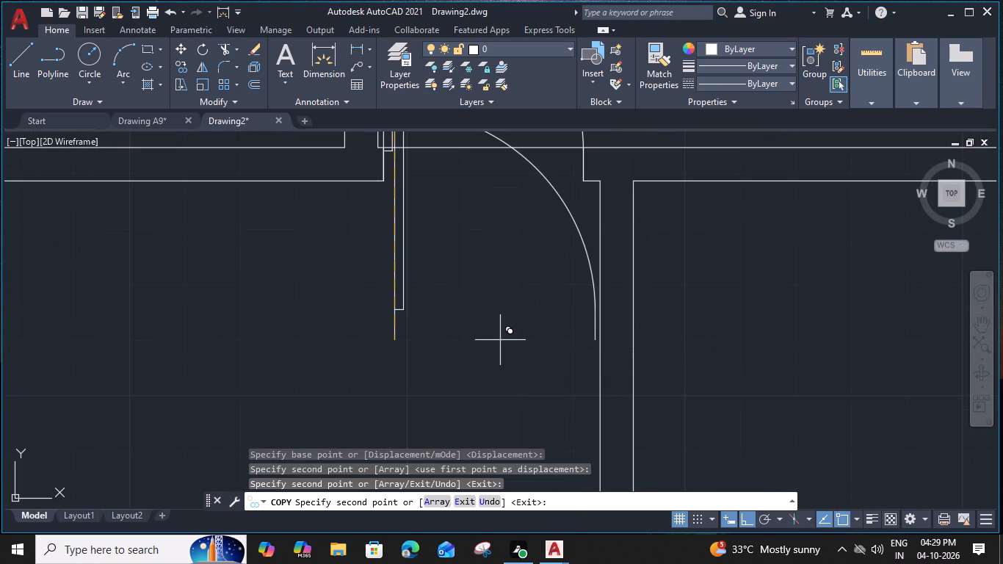
Scale the south outer wall's door by reference from its hinge corner so its width fits the opening, jamb to jamb.
scroll(599, 314, down, 2)
middle_drag(700, 378, 364, 67)
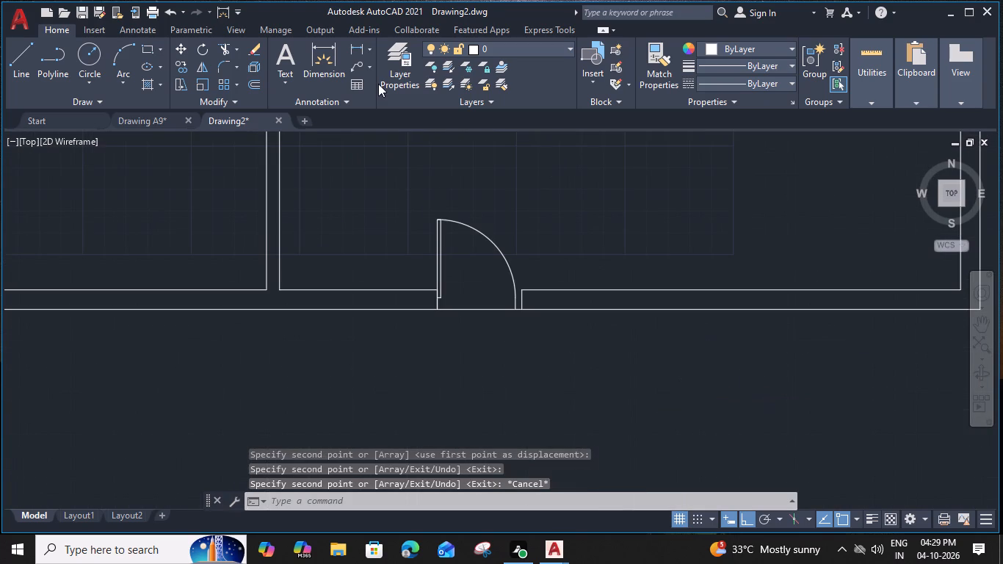
click(440, 254)
key(s)
text(C)
key(space)
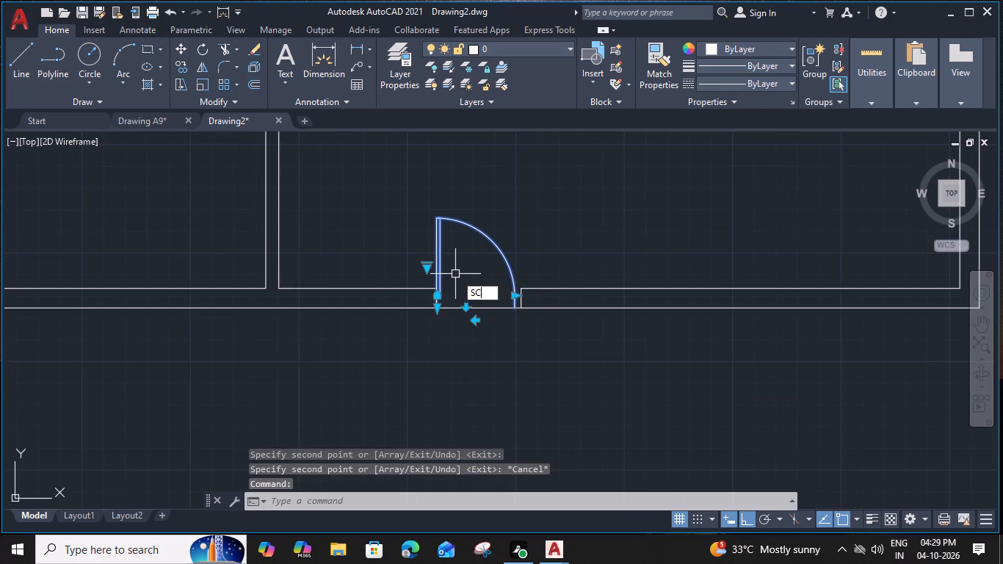
click(436, 307)
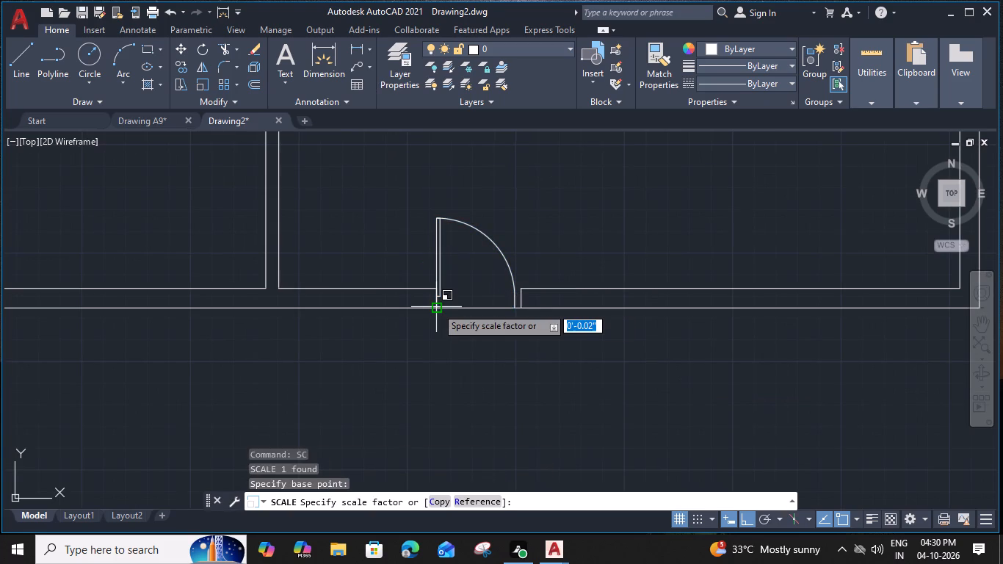
key(r)
key(space)
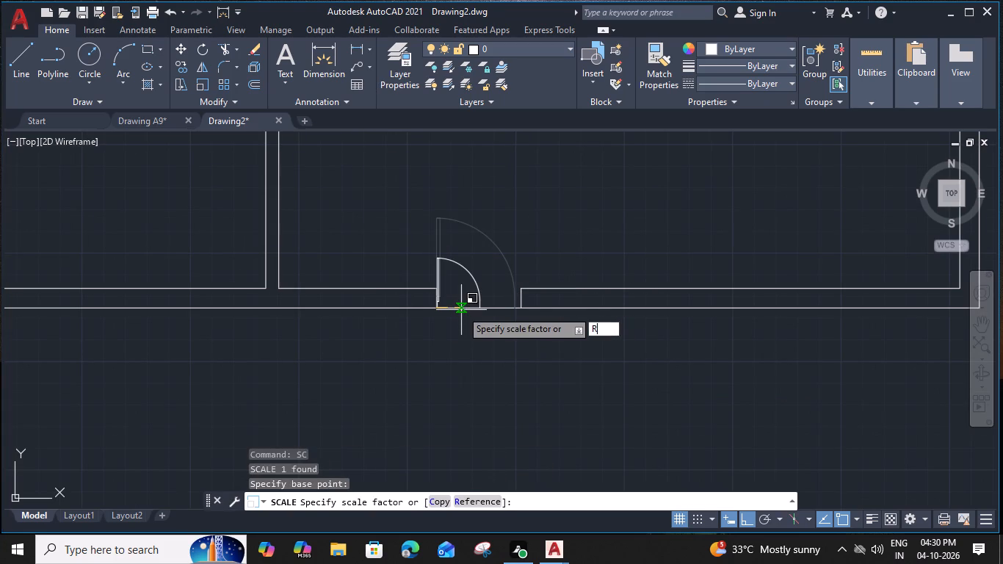
click(435, 304)
click(515, 307)
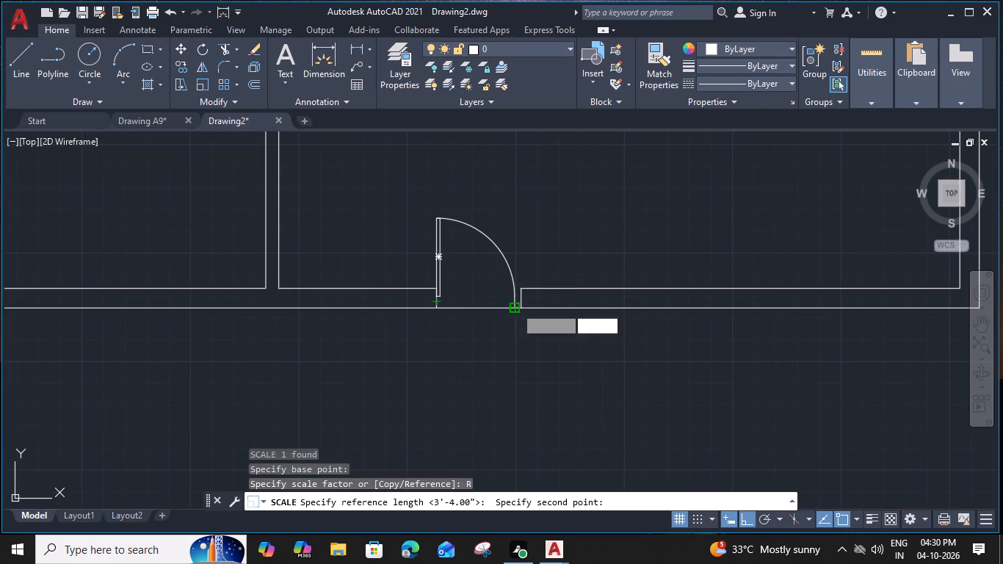
click(524, 307)
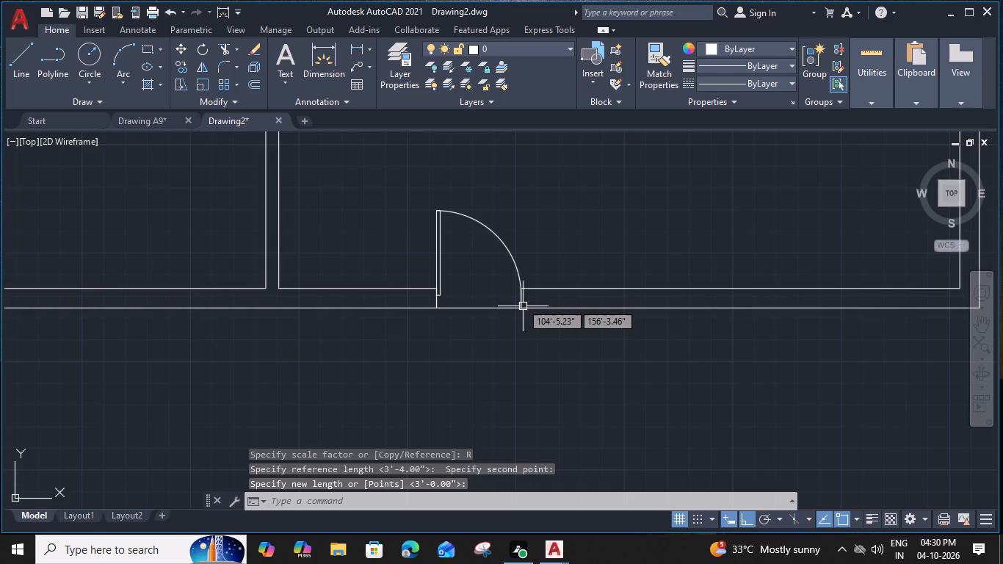
Flip the south outer wall's door horizontally so that it hinges at the east jamb.
click(502, 245)
click(479, 326)
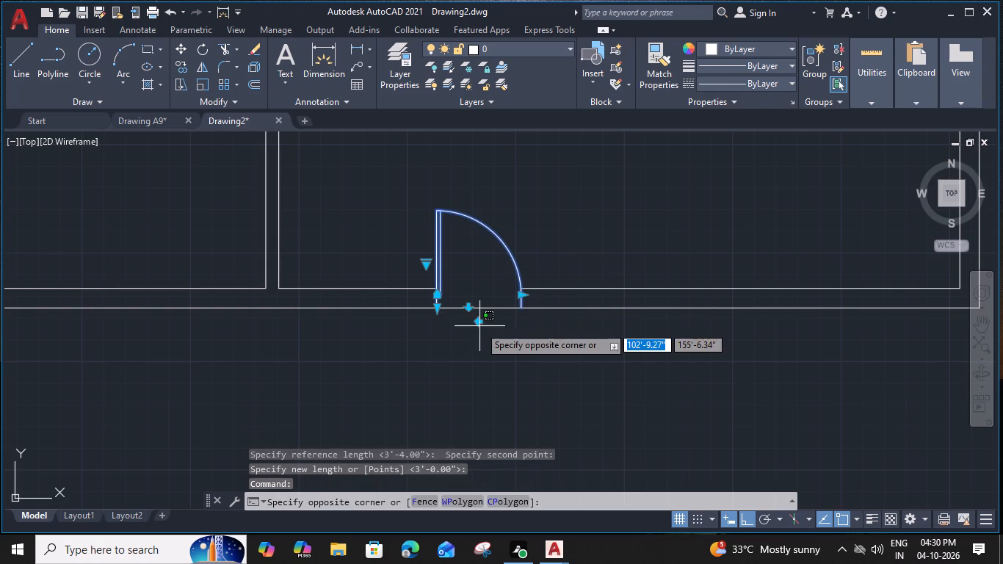
click(479, 323)
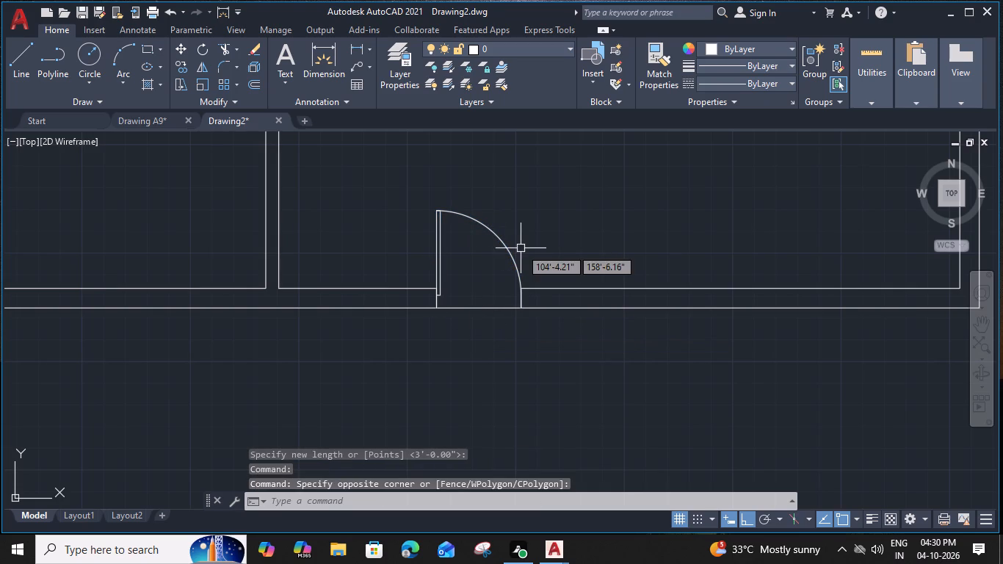
click(510, 256)
click(478, 321)
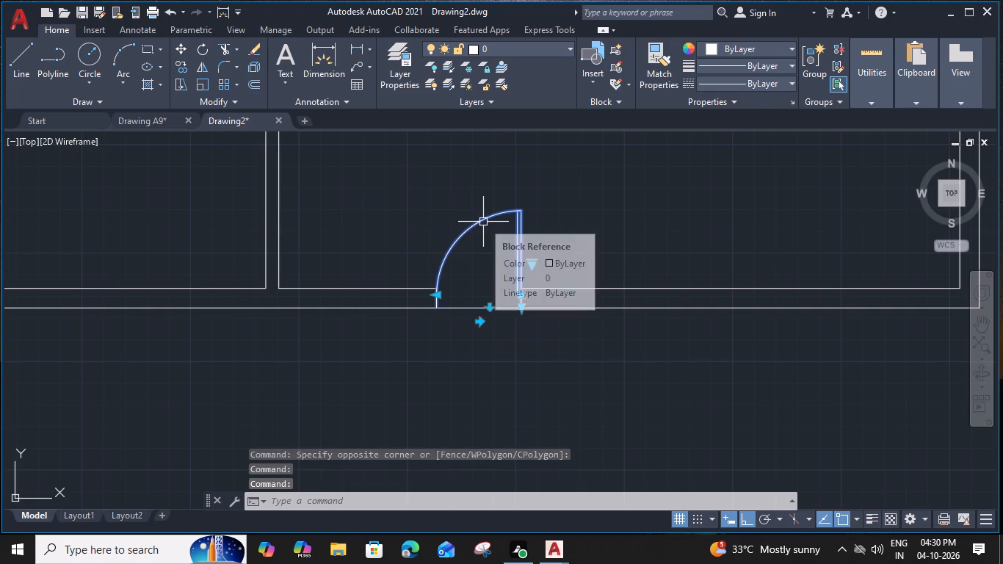
key(Escape)
Flip the door in the southwest room's north opening both ways so it swings south and hinges at the east jamb.
scroll(460, 221, down, 2)
middle_drag(416, 221, 605, 399)
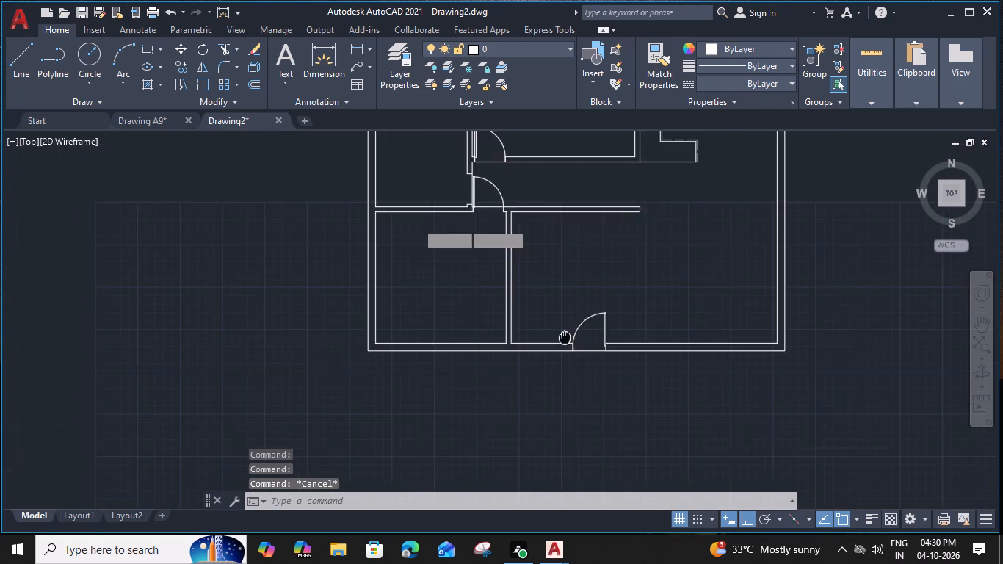
scroll(544, 270, up, 2)
click(572, 257)
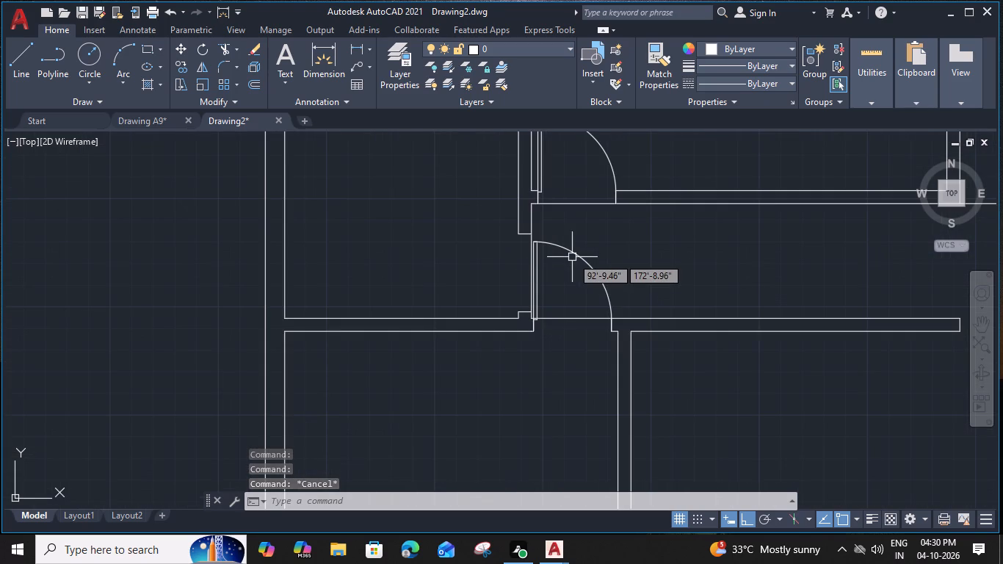
click(565, 328)
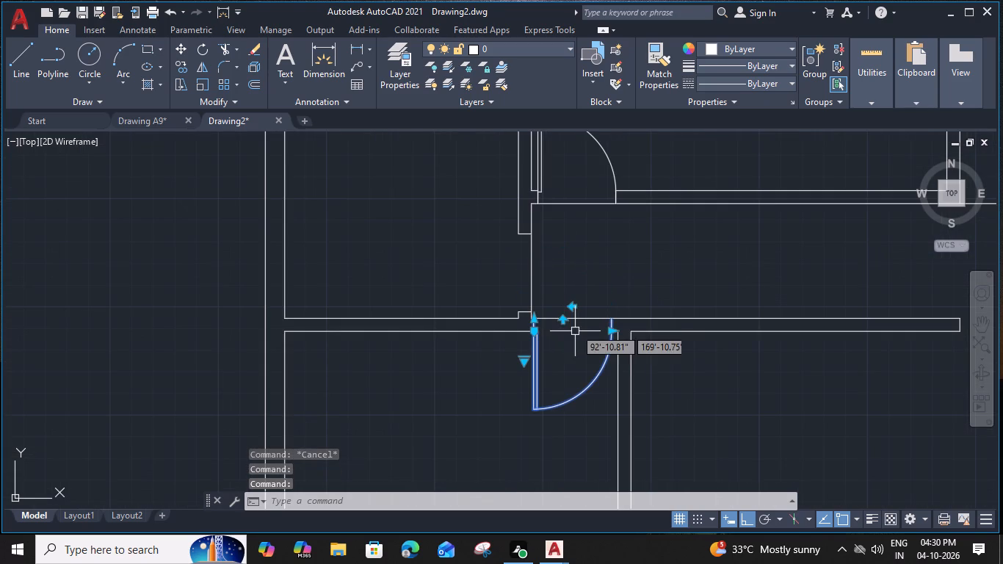
click(574, 305)
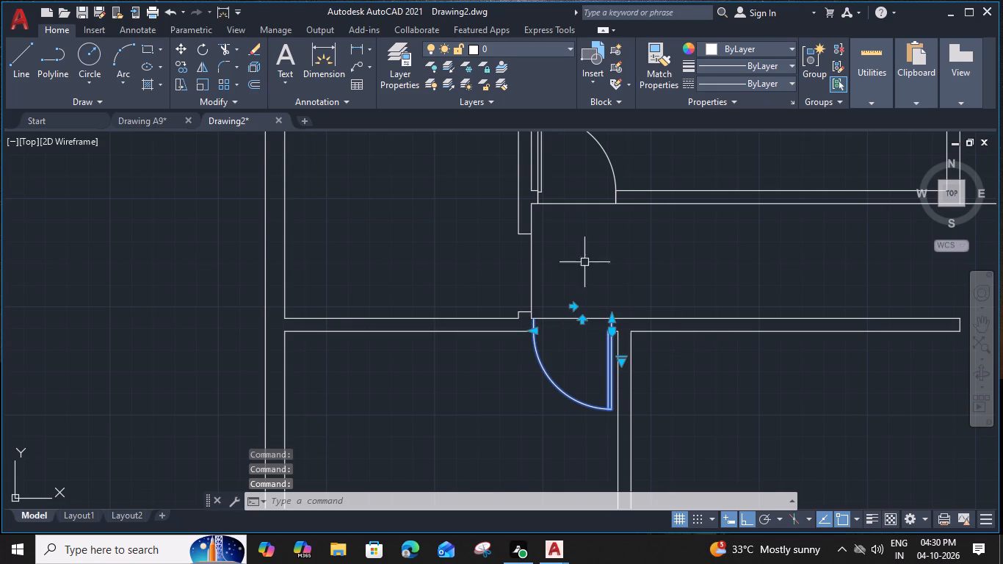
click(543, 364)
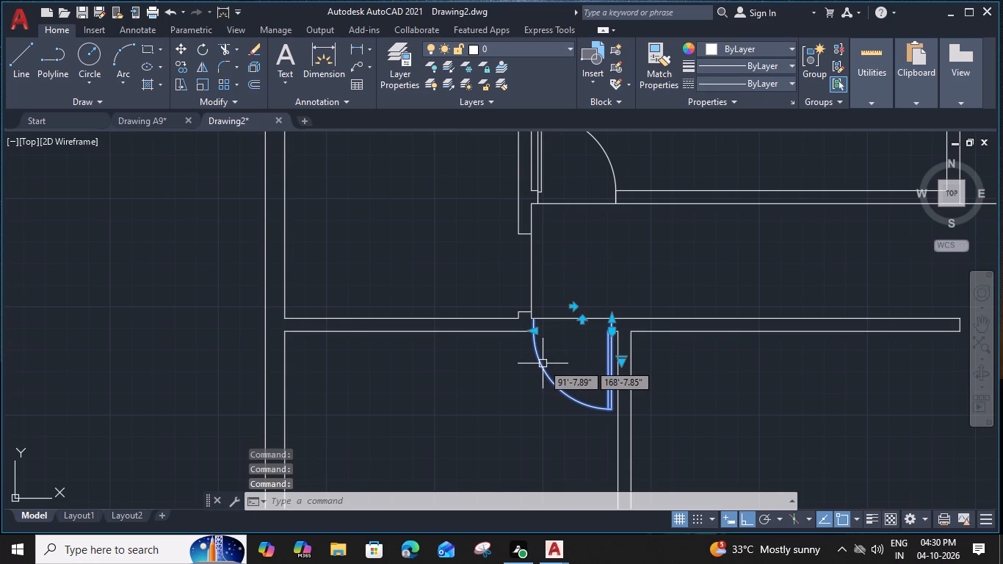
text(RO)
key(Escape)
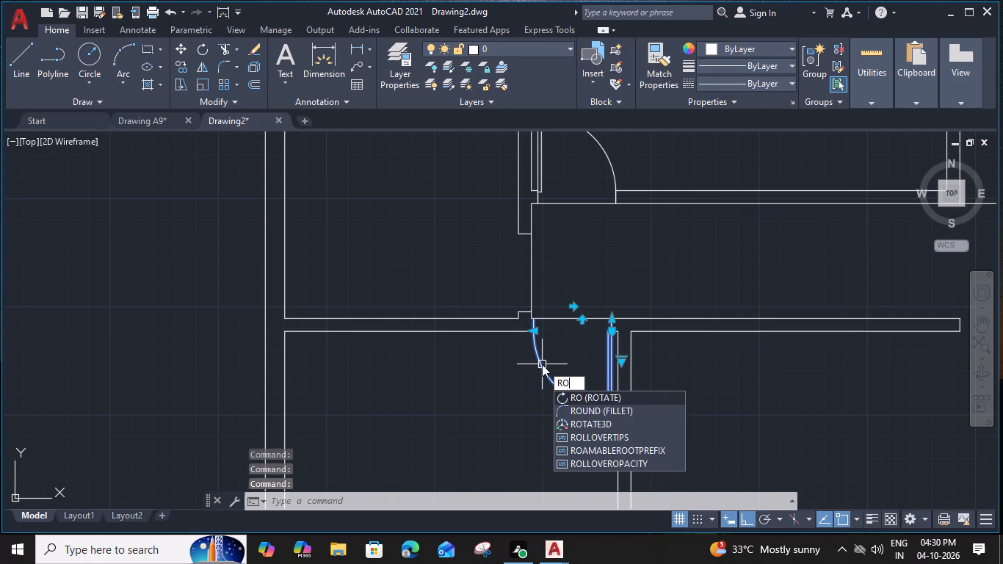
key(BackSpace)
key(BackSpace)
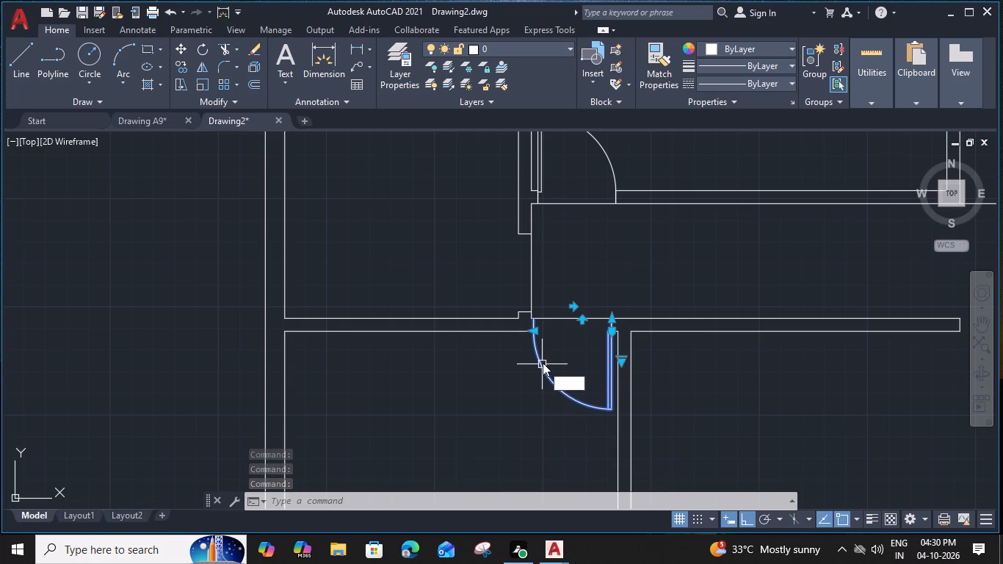
Copy the flipped door from its upper hinge corner to the south jamb's midpoint in the lower small west room's east wall opening.
text(CO)
key(space)
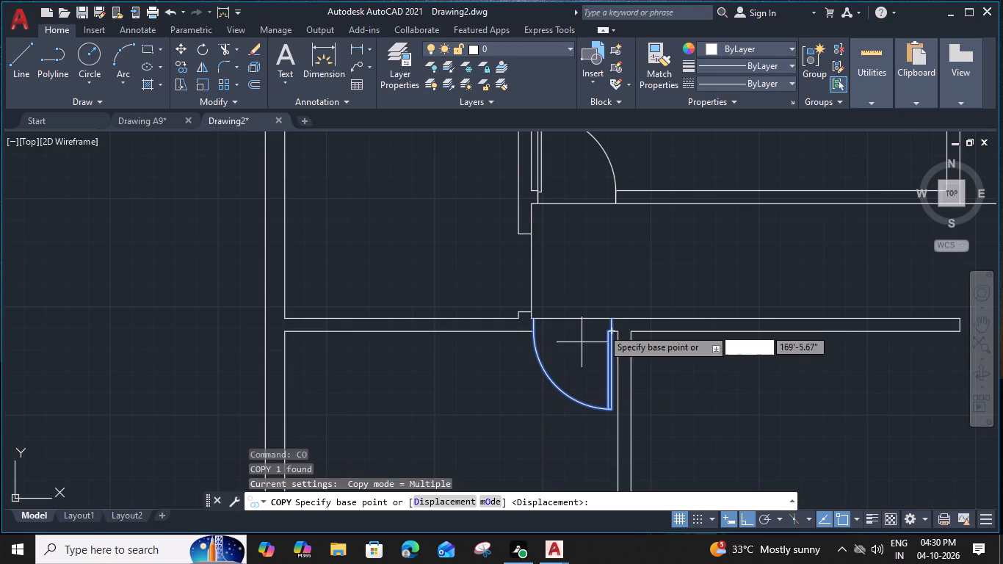
click(612, 321)
click(525, 310)
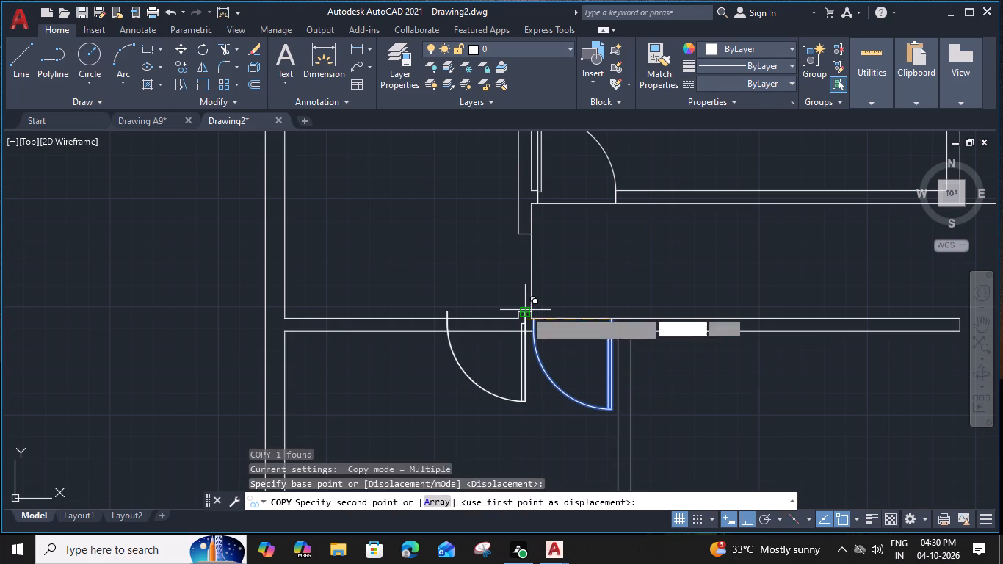
key(Escape)
Rotate the copied door 90° clockwise about its hinge corner so it fits the lower small west room's east opening.
click(524, 361)
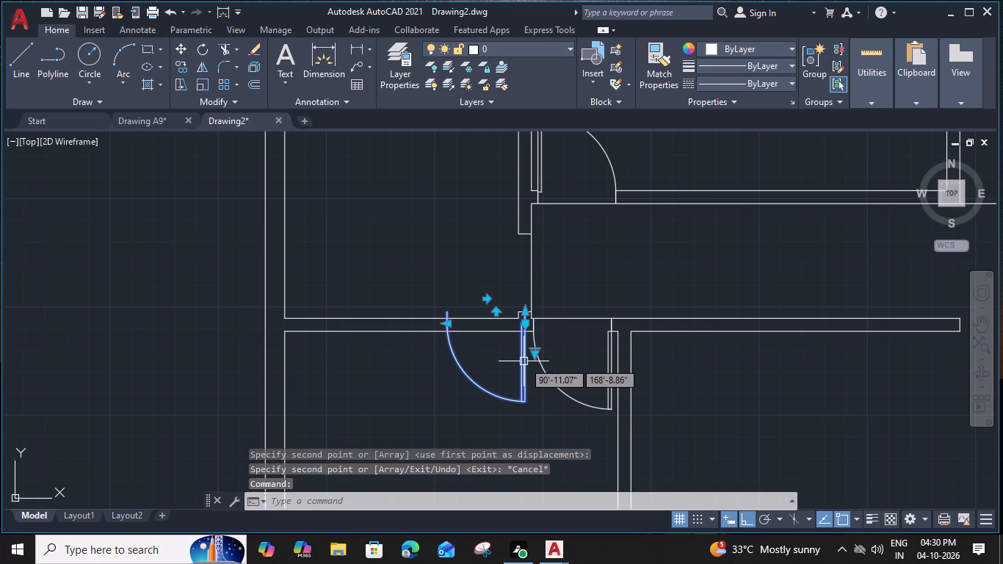
text(RO)
key(space)
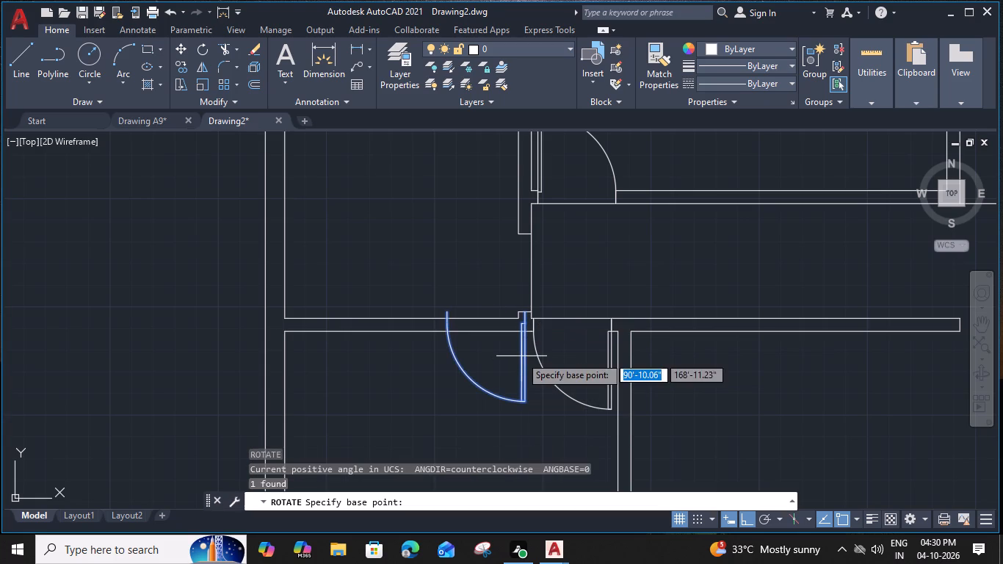
scroll(524, 314, up, 2)
click(531, 311)
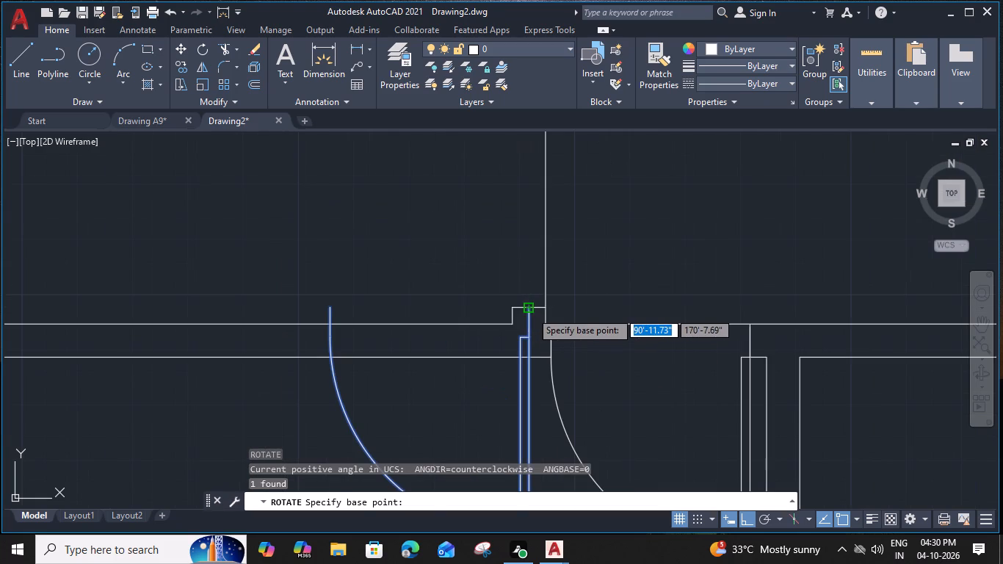
click(529, 355)
scroll(529, 350, down, 1)
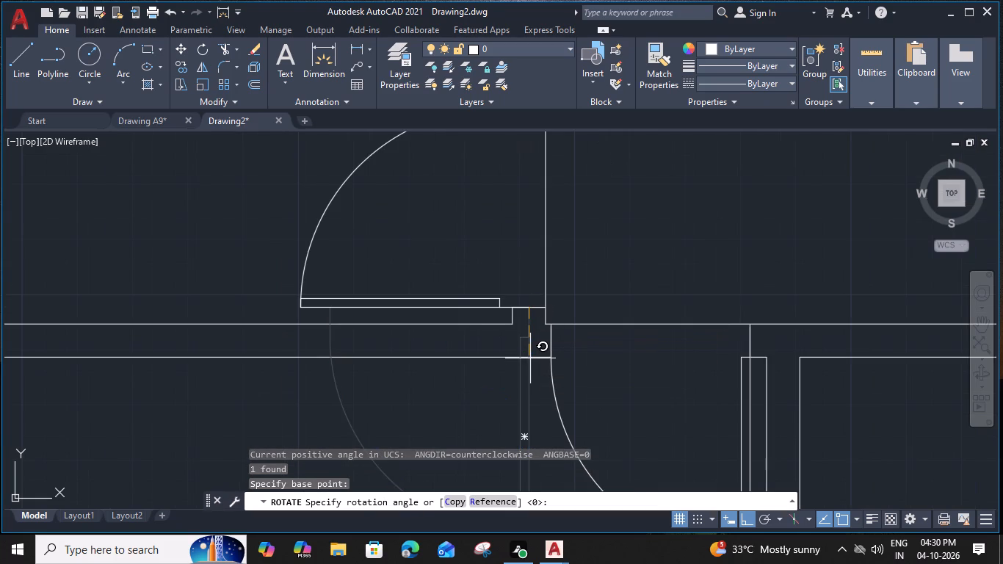
scroll(529, 355, down, 2)
Copy the rotated door from its hinge corner to the south jamb's midpoint in the northwest room's east wall opening.
click(491, 308)
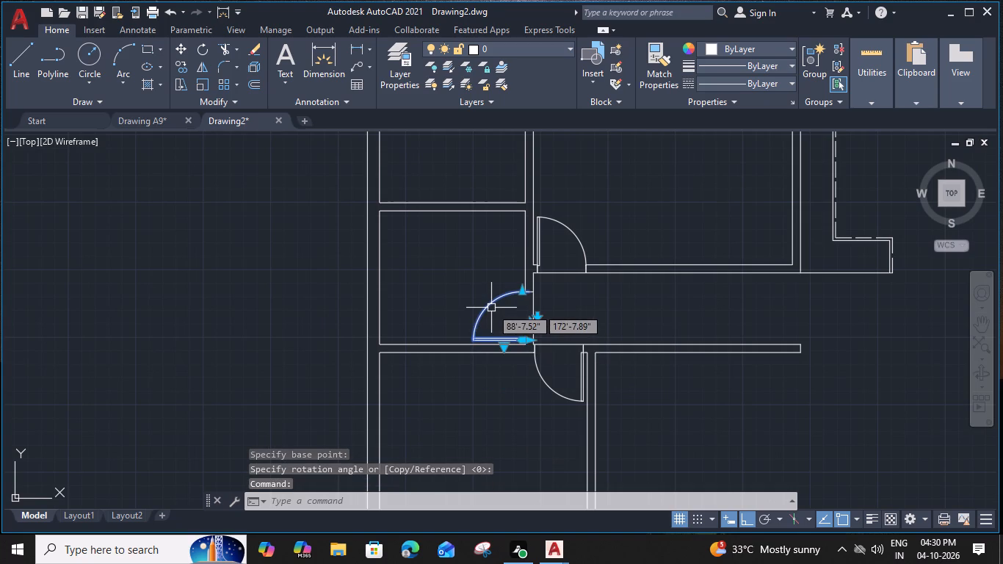
key(c)
text(O)
key(space)
scroll(532, 348, up, 2)
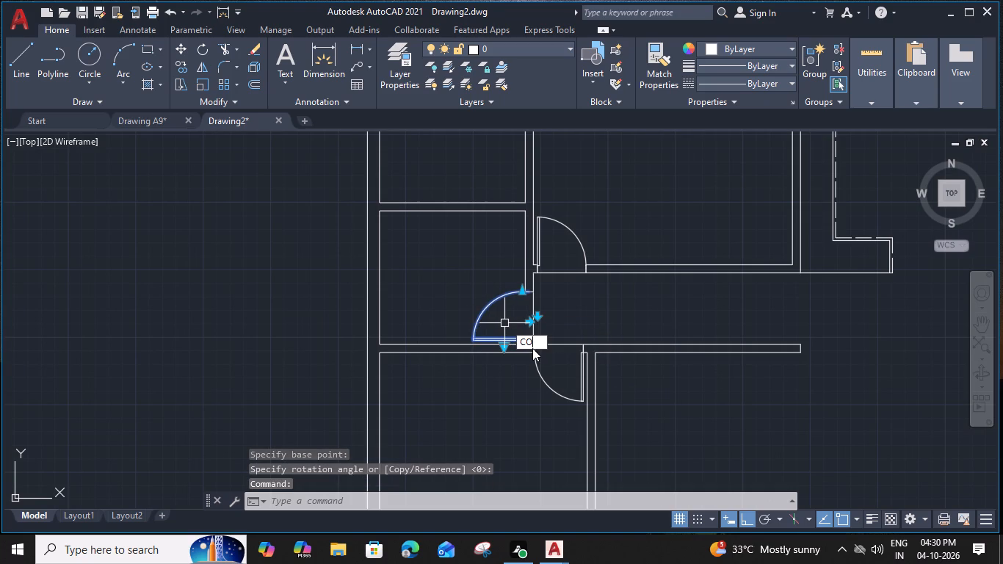
scroll(532, 348, up, 3)
click(515, 313)
scroll(515, 313, down, 3)
middle_drag(527, 210, 529, 455)
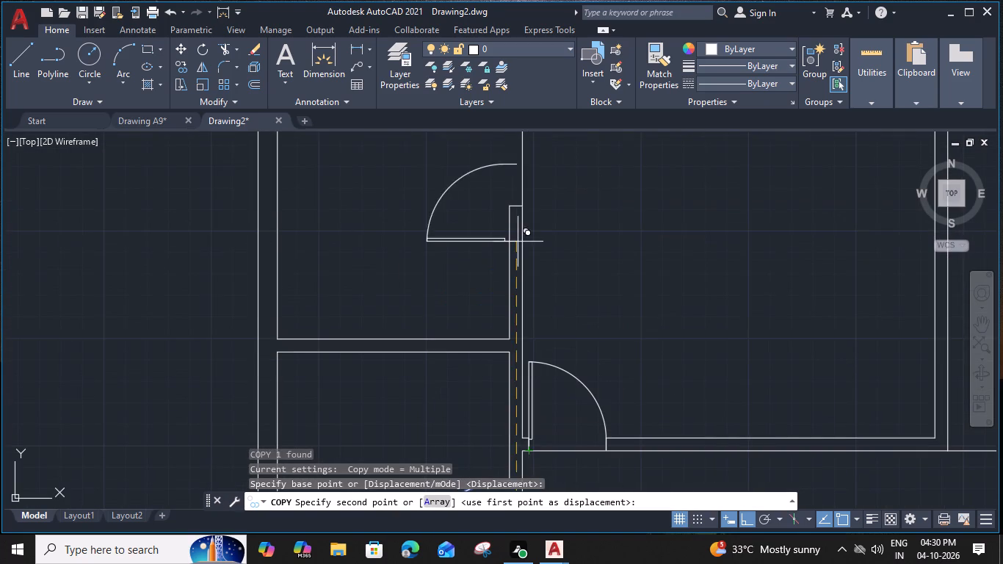
scroll(508, 188, up, 3)
click(540, 257)
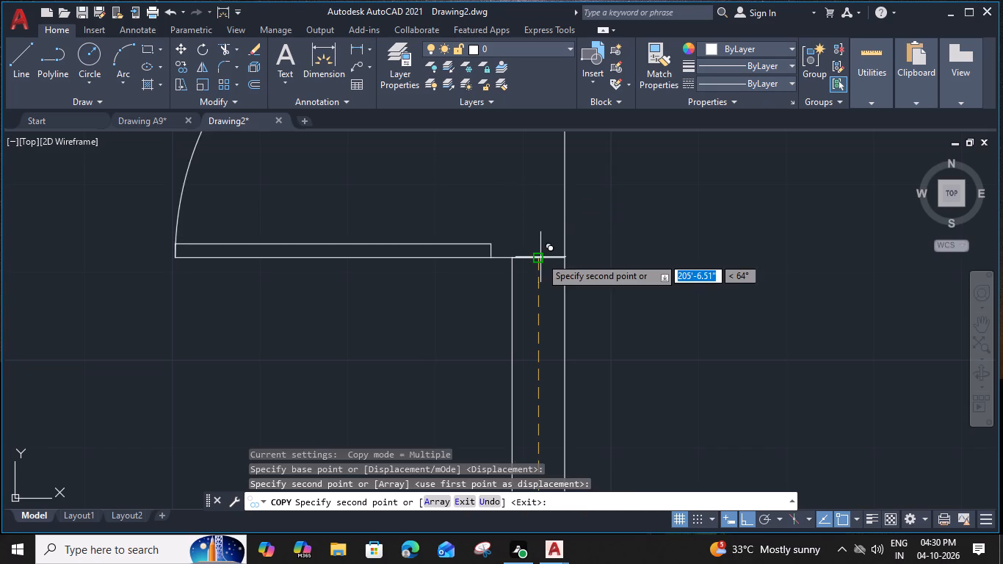
Place another copy of the rotated door at the south jamb of the east outer wall's opening, on the outer wall line.
scroll(540, 257, down, 6)
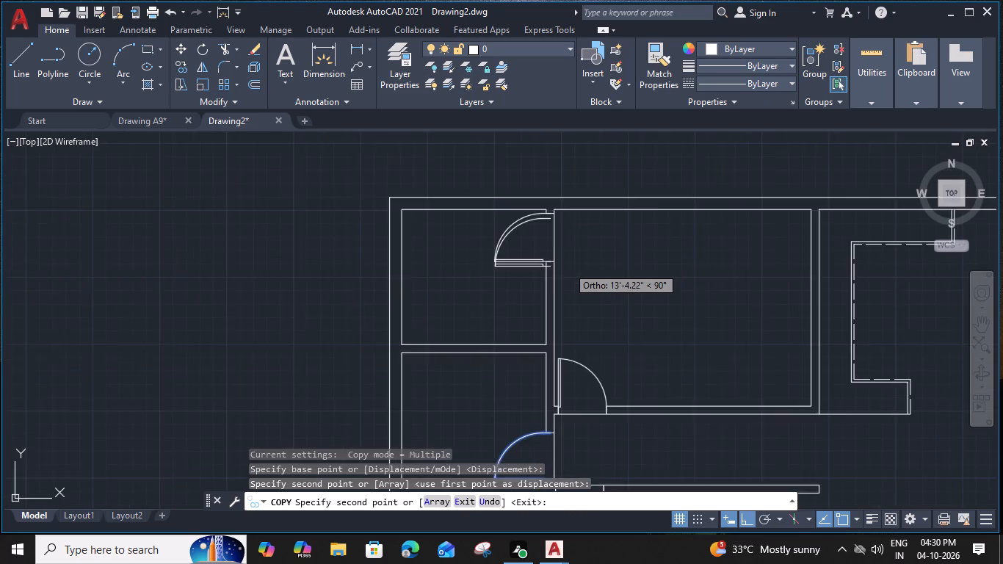
scroll(797, 268, up, 4)
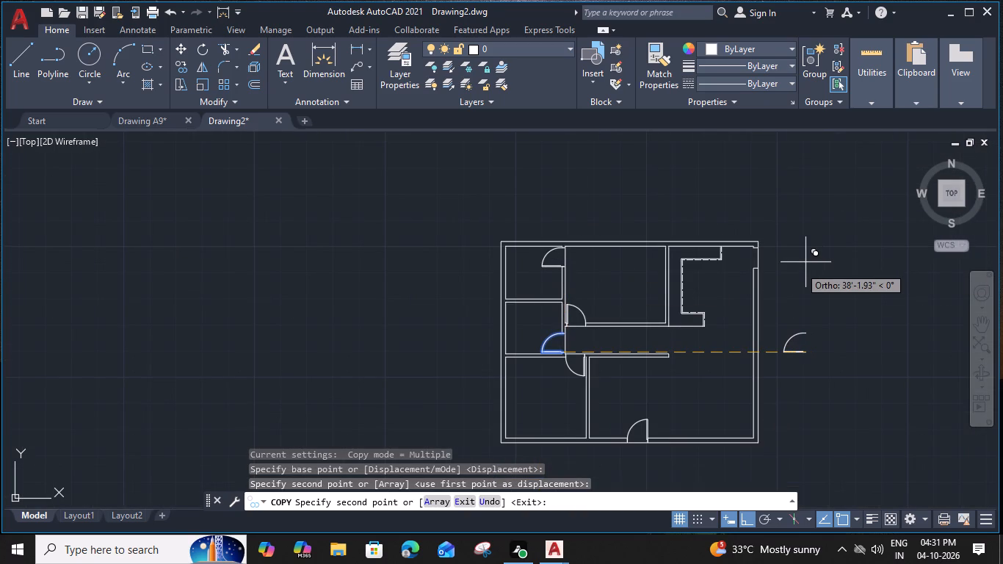
click(568, 250)
scroll(568, 250, down, 3)
key(Escape)
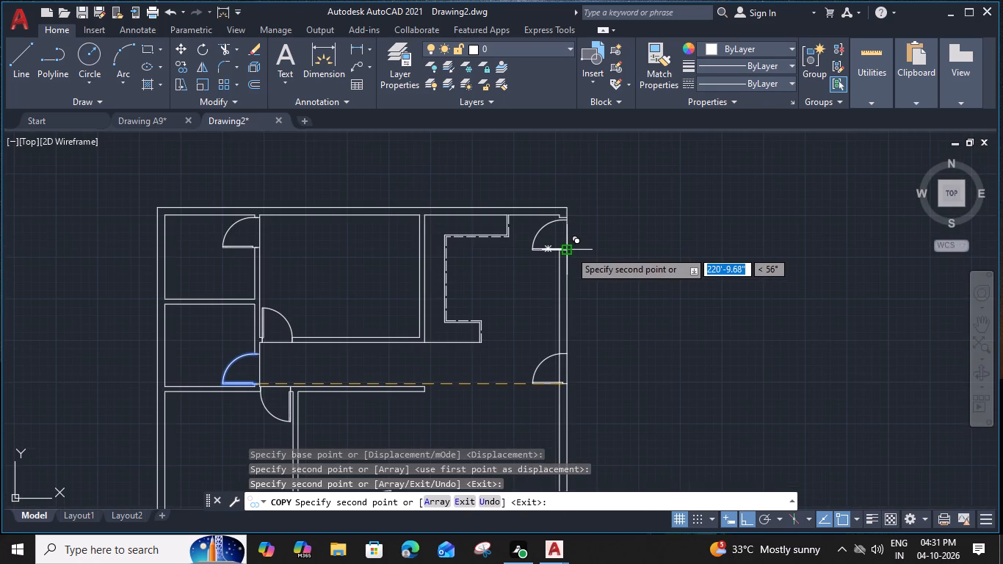
Flip the northwest room's door so it hinges at the north jamb of its east wall opening.
middle_drag(325, 322, 525, 305)
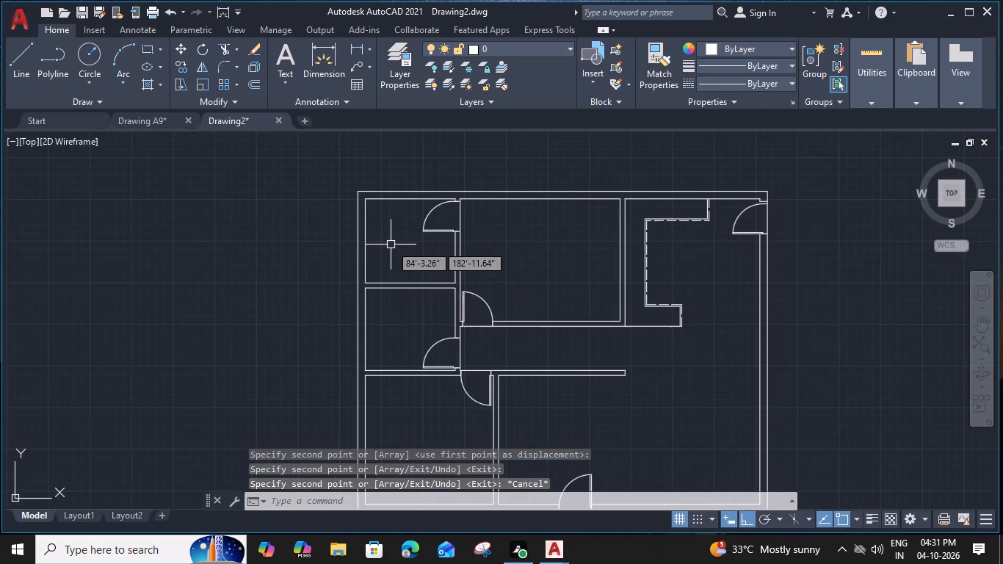
click(426, 228)
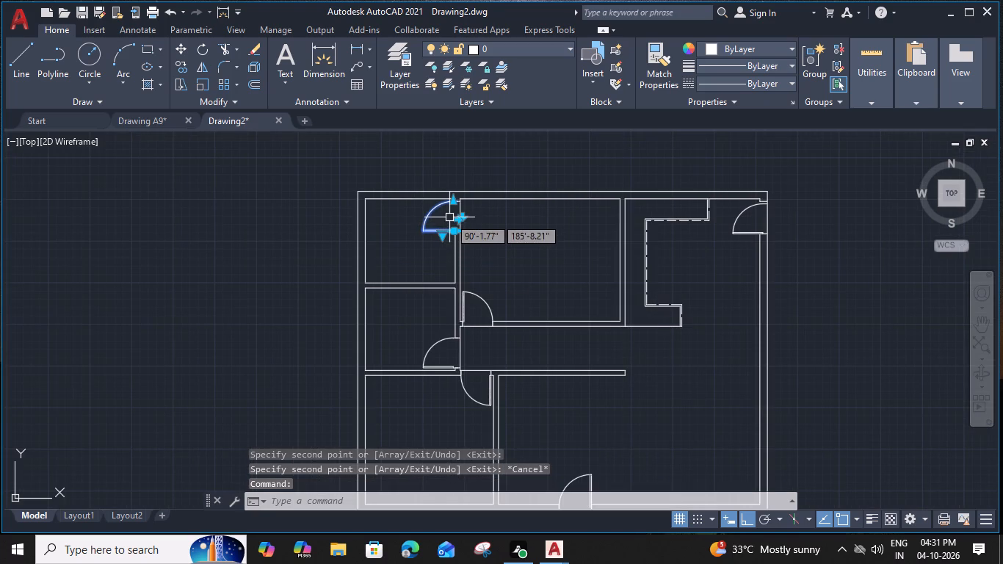
scroll(457, 214, up, 2)
click(470, 220)
scroll(471, 220, down, 2)
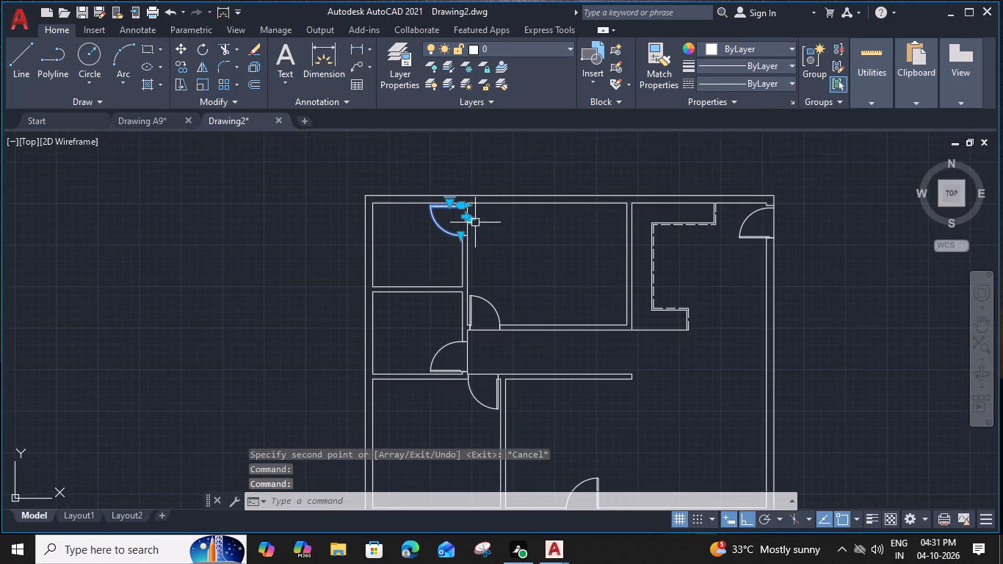
middle_drag(534, 282, 531, 230)
key(Escape)
Flip the door in the east outer wall so its leaf hinges at the north end of the opening.
middle_drag(648, 230, 513, 226)
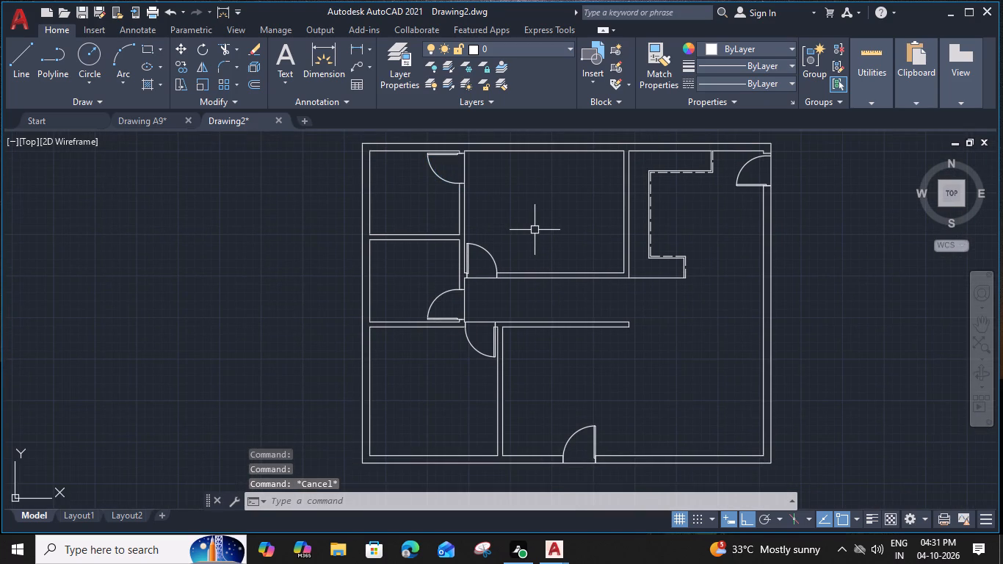
middle_drag(513, 226, 400, 258)
click(498, 214)
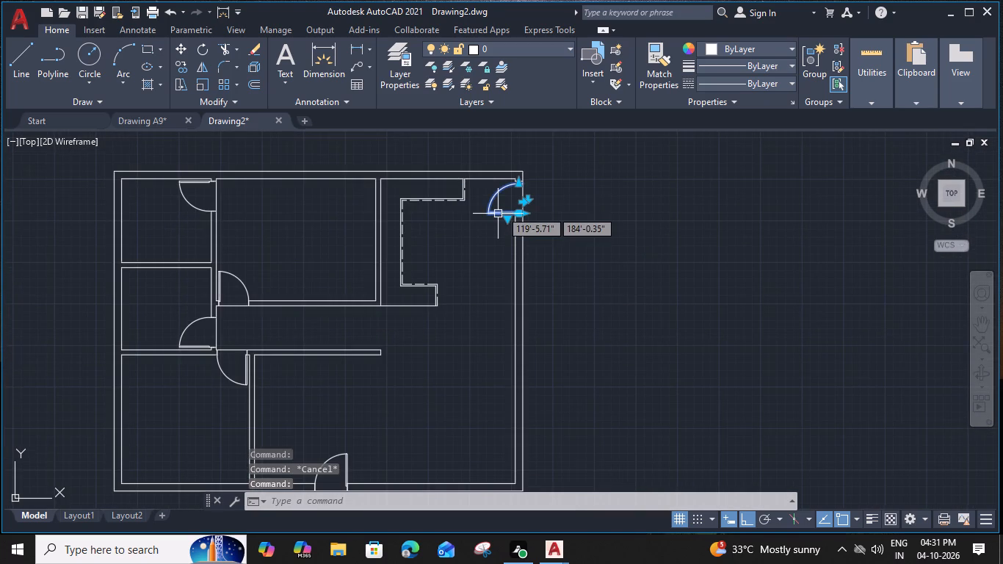
scroll(531, 195, up, 3)
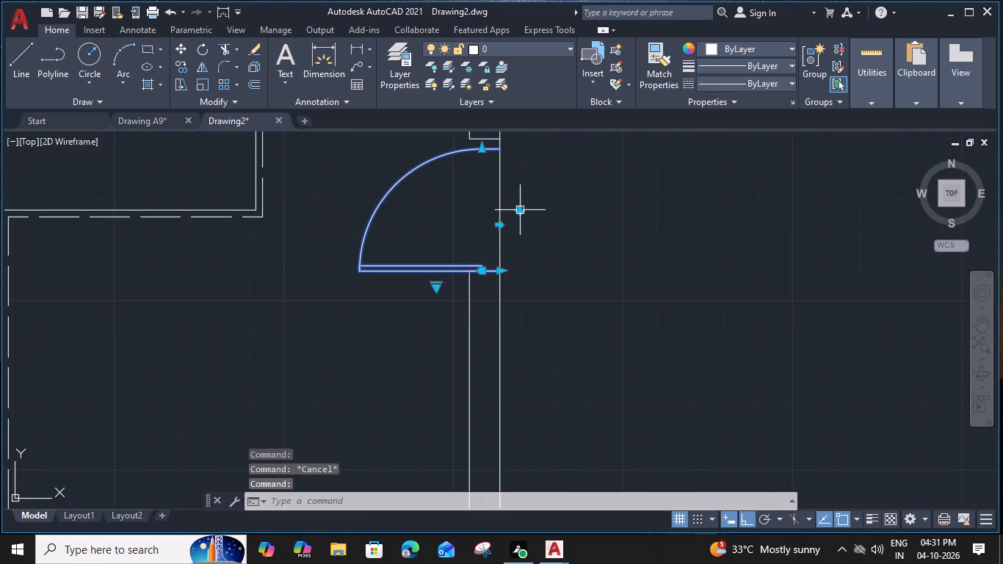
click(522, 213)
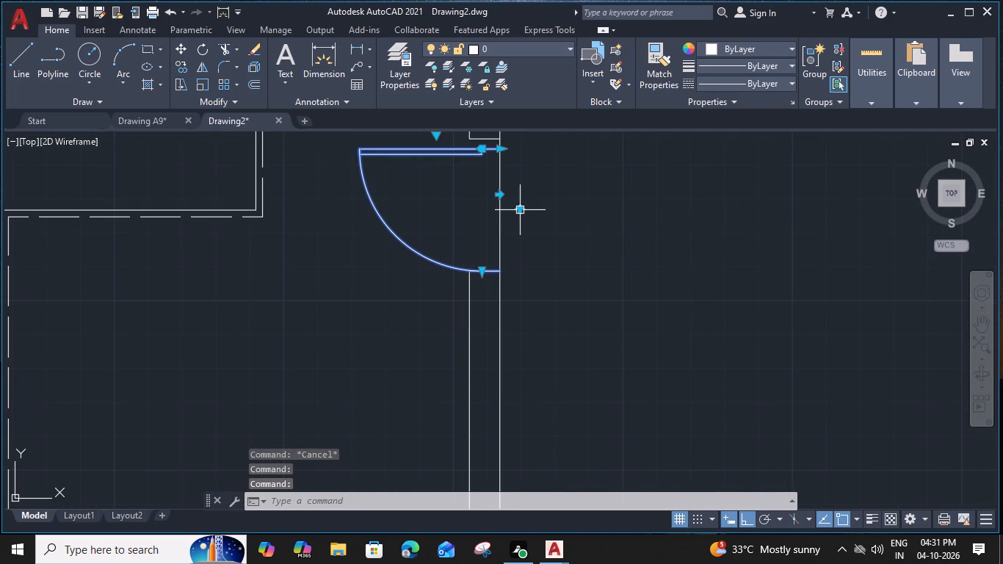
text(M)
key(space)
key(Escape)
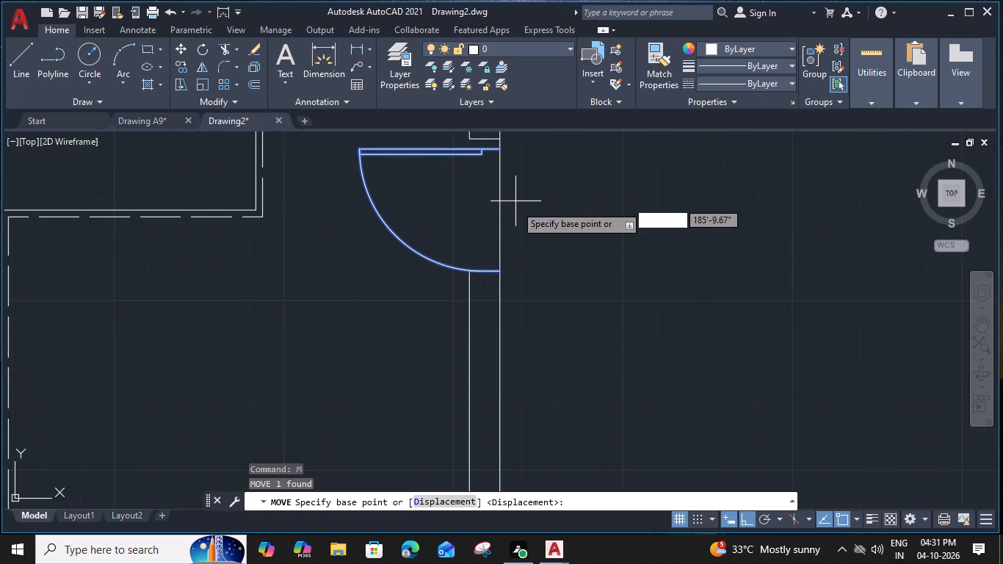
Scale the east outer wall door by reference from its outer south corner, stretching its width to the opening's north jamb.
click(430, 259)
text(SC)
key(space)
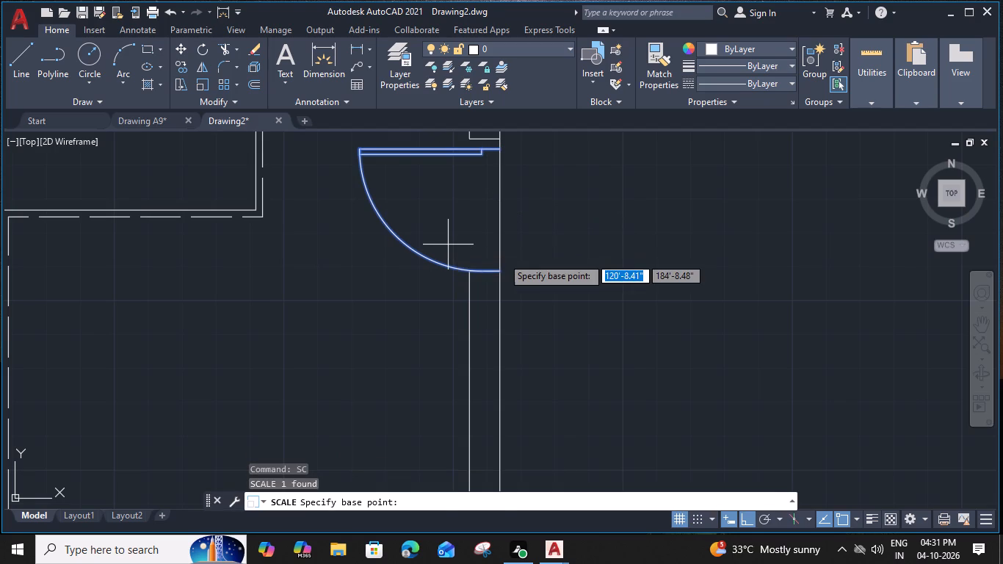
click(501, 269)
text(R)
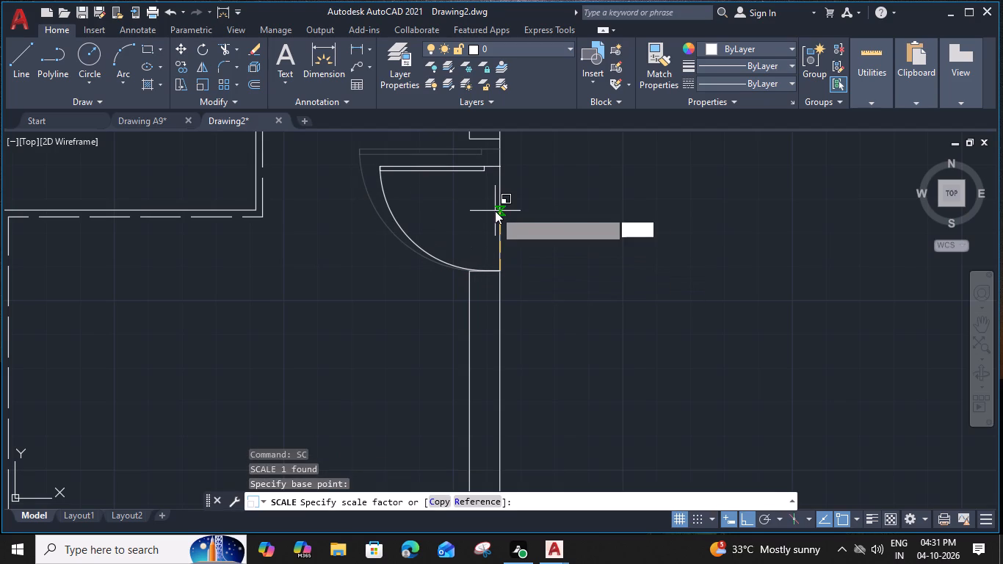
key(space)
click(499, 267)
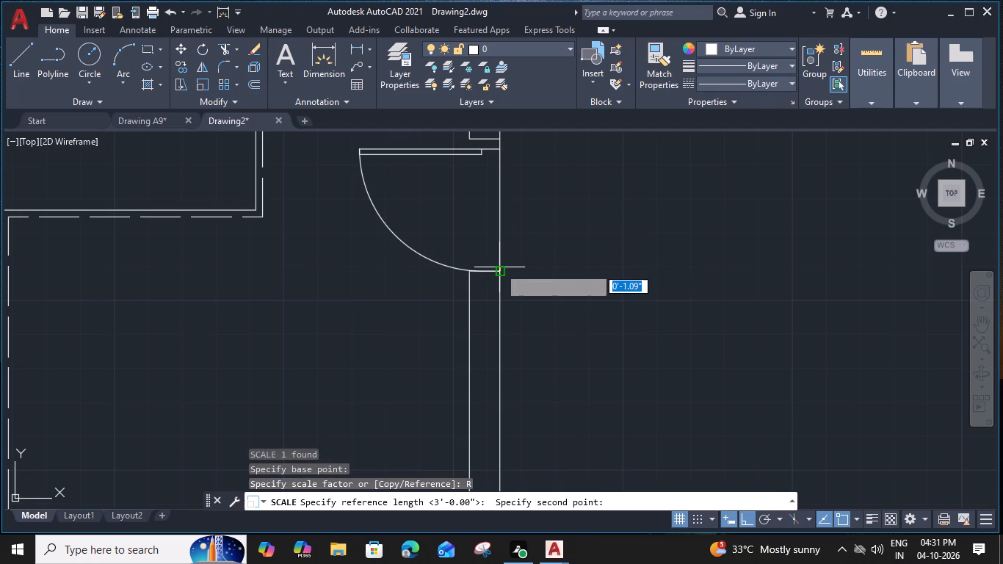
click(501, 147)
click(501, 137)
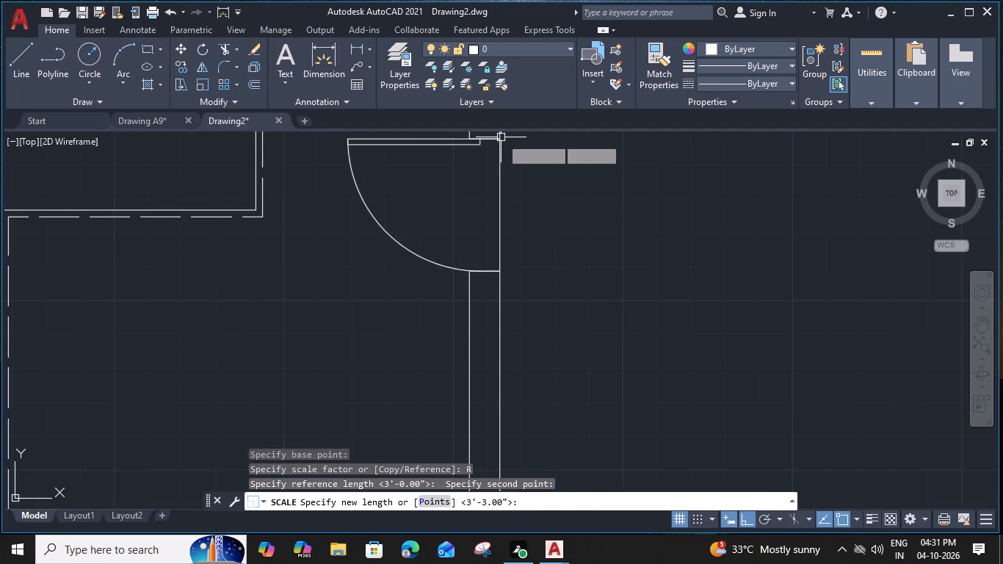
scroll(513, 236, down, 2)
middle_drag(513, 236, 510, 268)
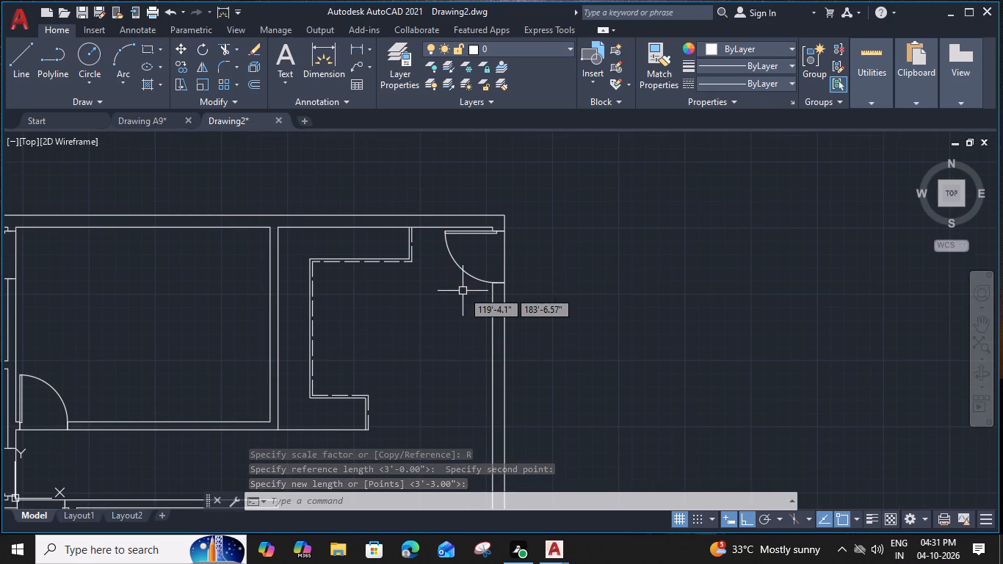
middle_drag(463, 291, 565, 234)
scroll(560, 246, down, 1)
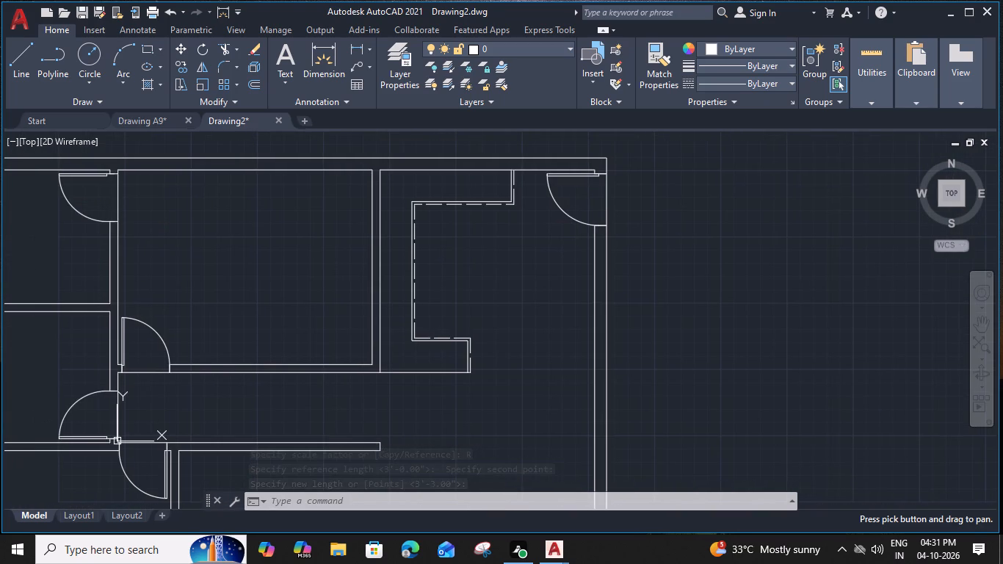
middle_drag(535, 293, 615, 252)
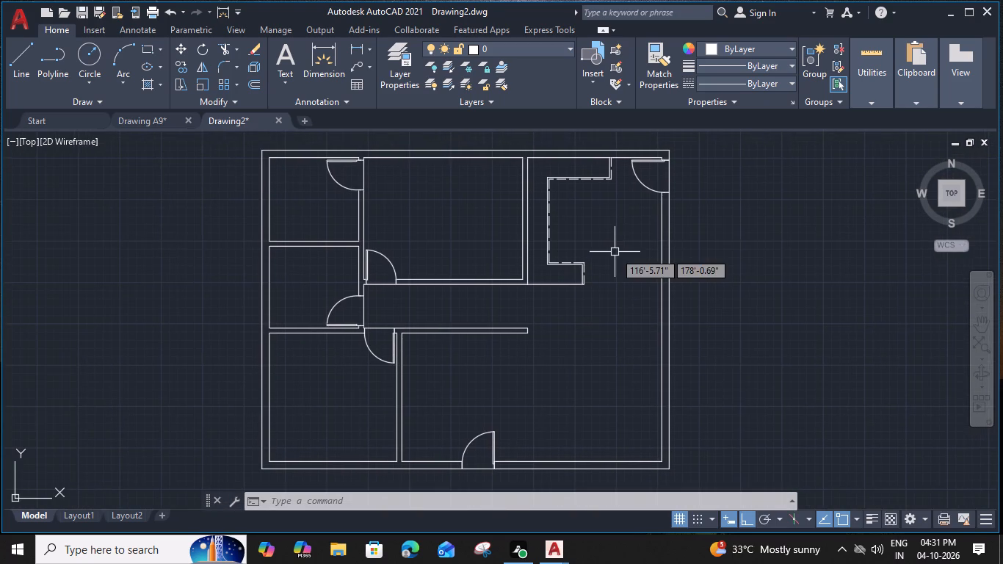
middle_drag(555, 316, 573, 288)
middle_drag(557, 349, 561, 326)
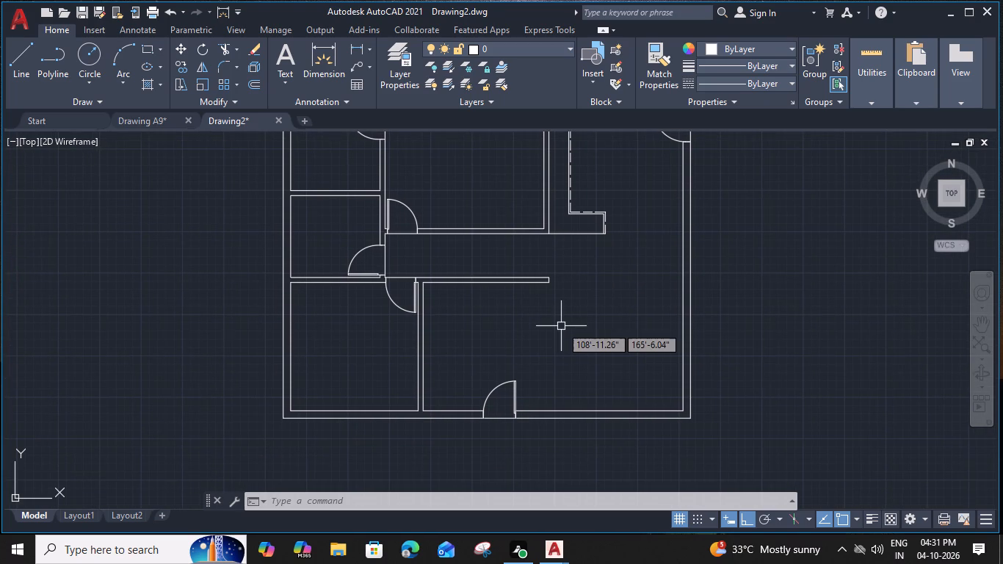
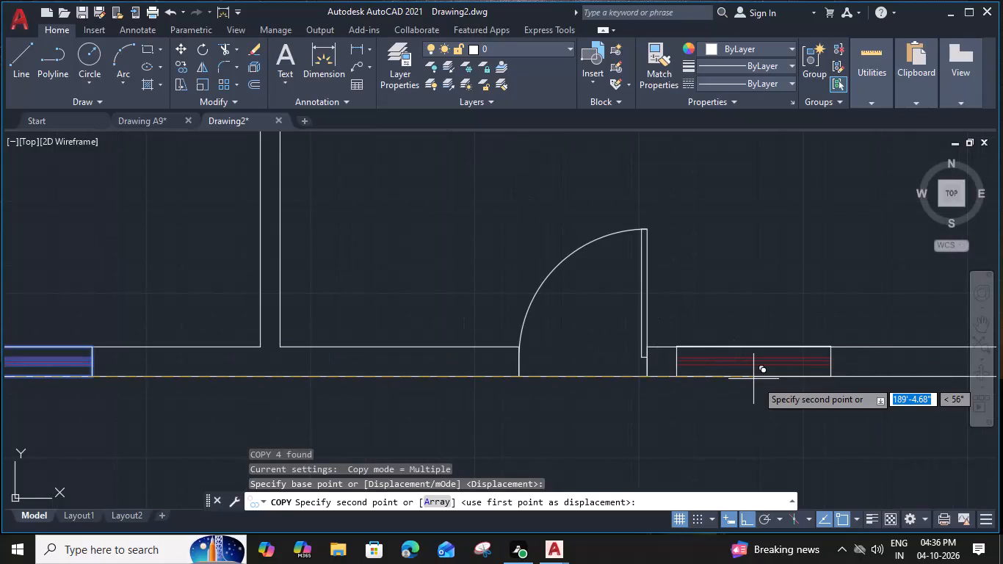
Place a copy of the southwest room's window in the south outer wall, just east of the entrance door.
click(778, 377)
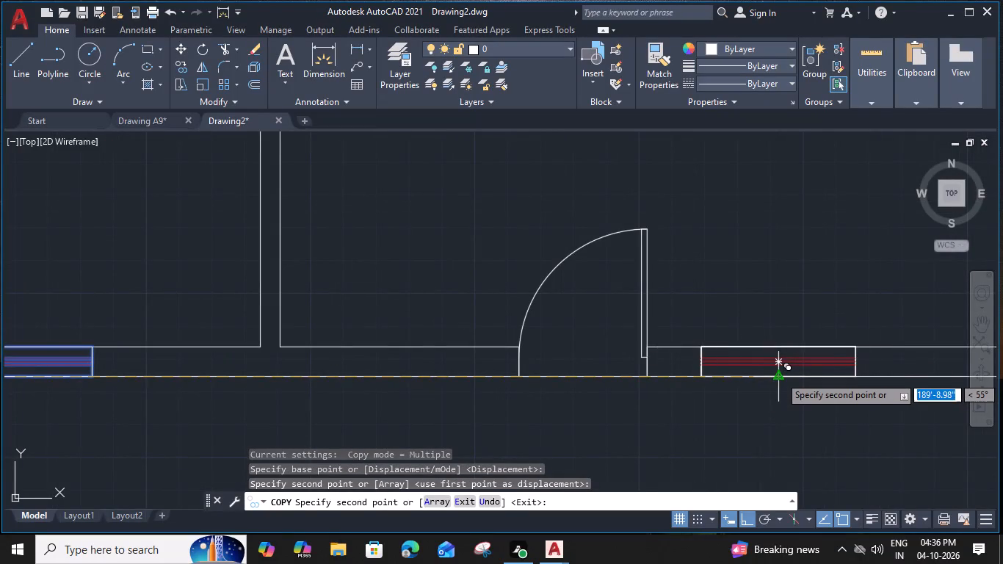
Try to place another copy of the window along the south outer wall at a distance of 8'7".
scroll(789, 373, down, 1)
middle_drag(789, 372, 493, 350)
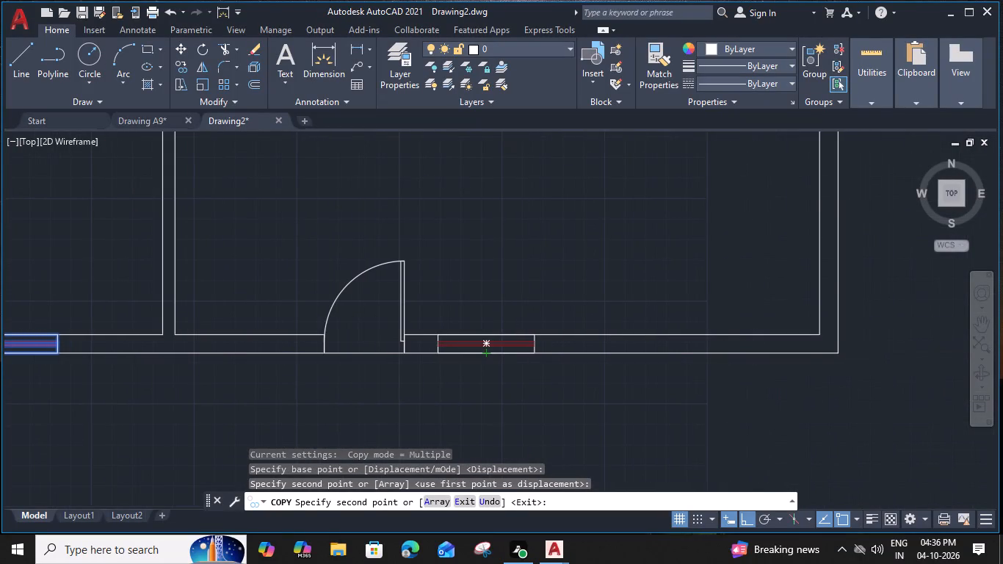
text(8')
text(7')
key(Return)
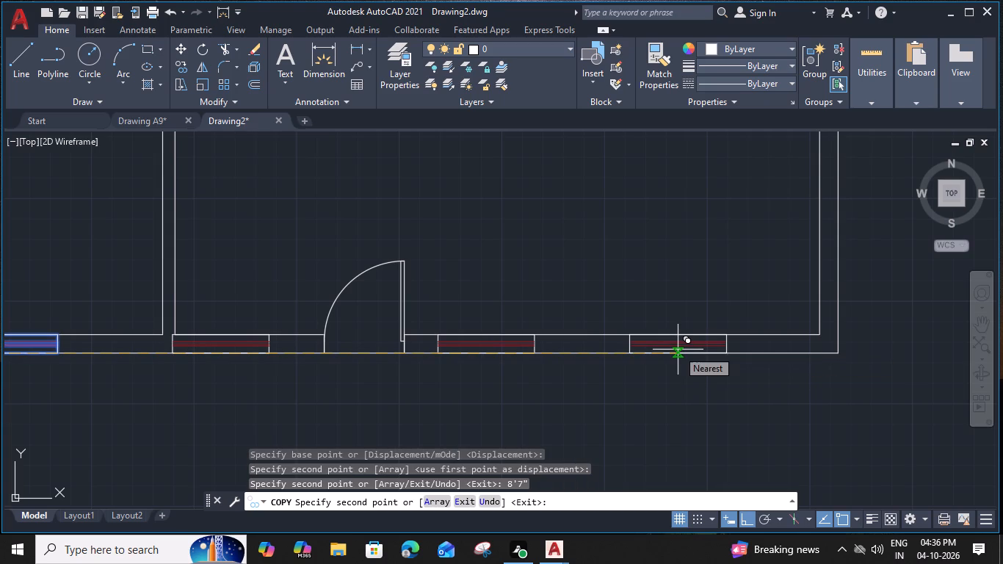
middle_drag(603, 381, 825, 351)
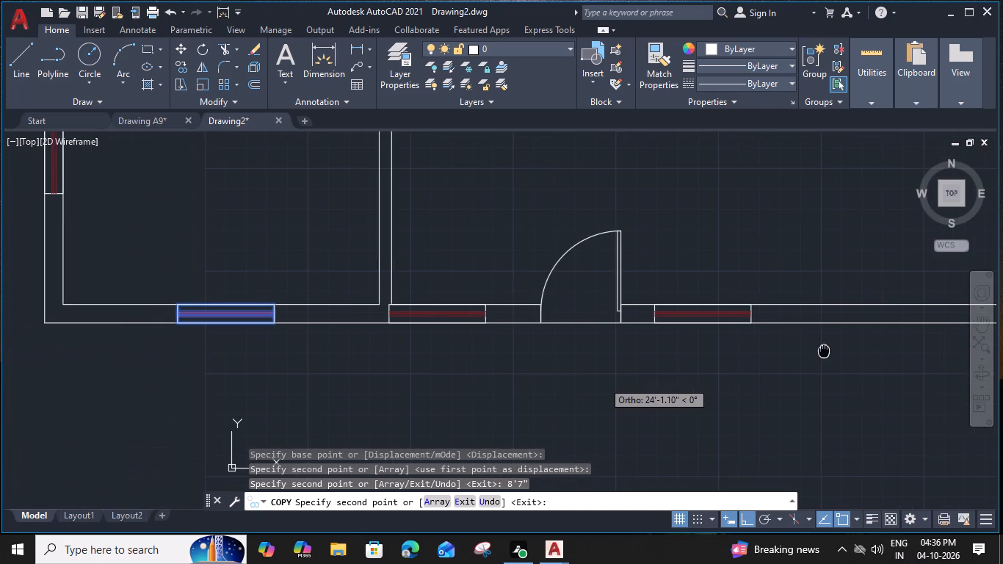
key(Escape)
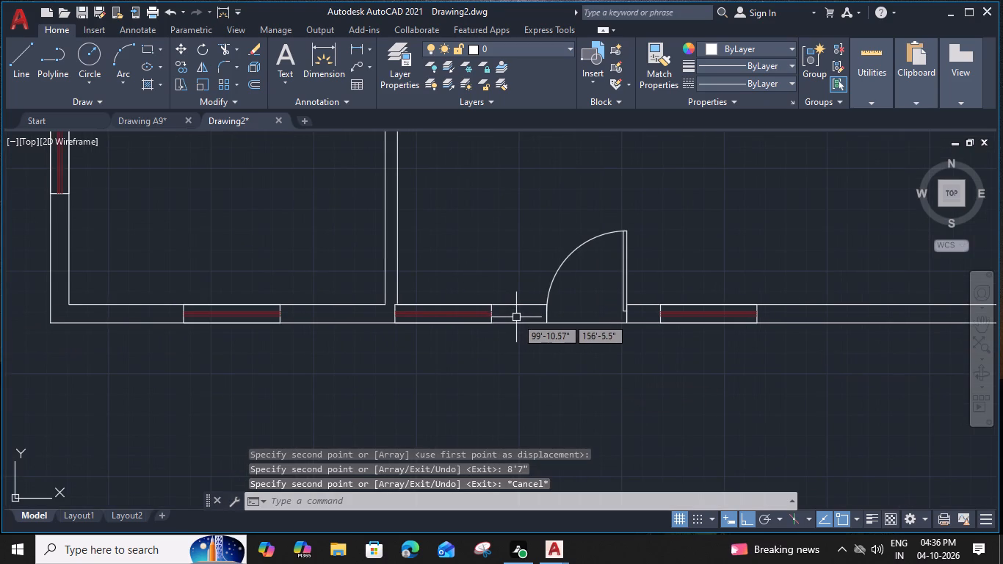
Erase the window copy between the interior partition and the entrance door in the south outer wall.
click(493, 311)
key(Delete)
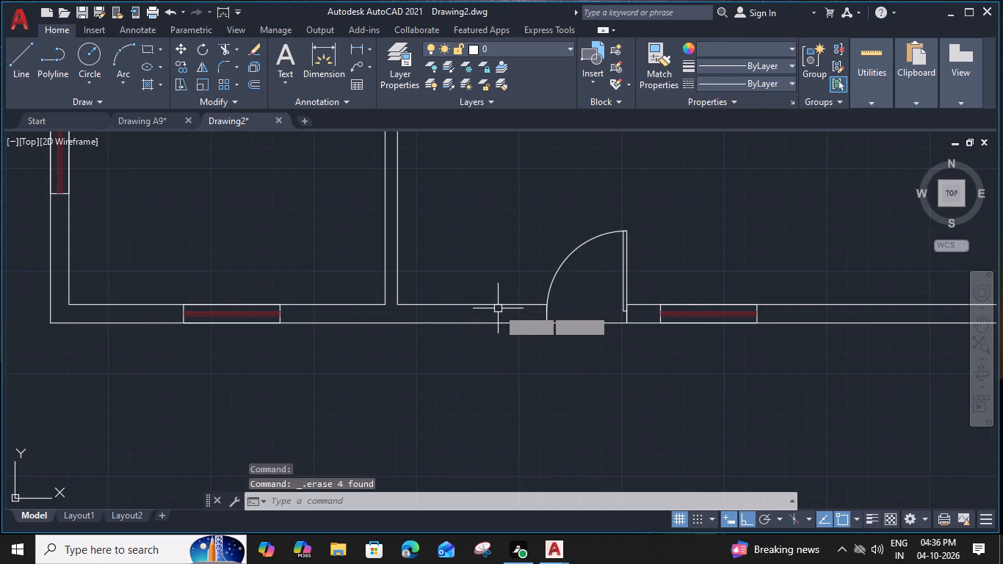
Copy the window just east of the entrance door 8'7" farther east along the south outer wall.
click(663, 313)
text(CO)
key(space)
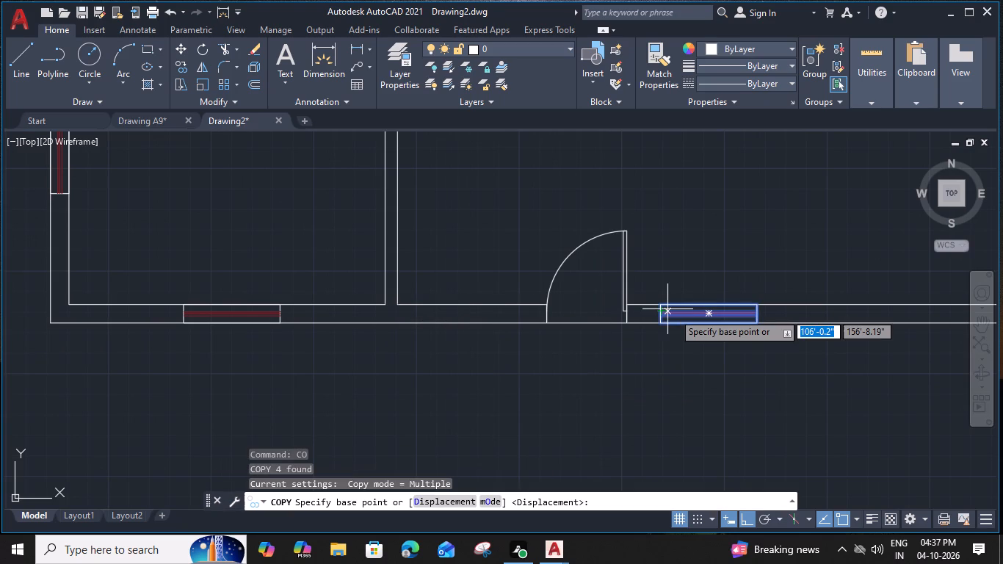
click(707, 324)
middle_drag(708, 324, 515, 339)
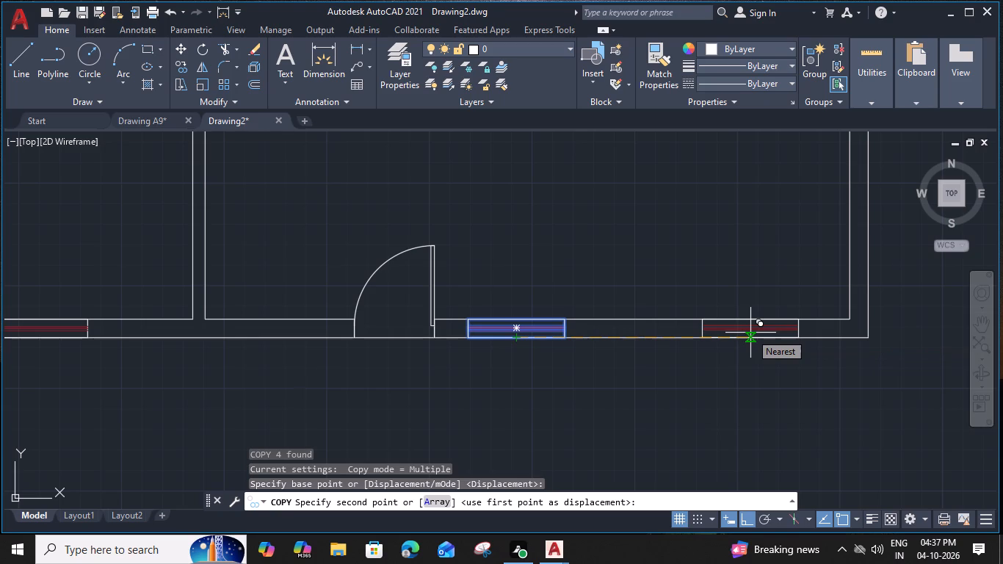
text(8'7")
key(Return)
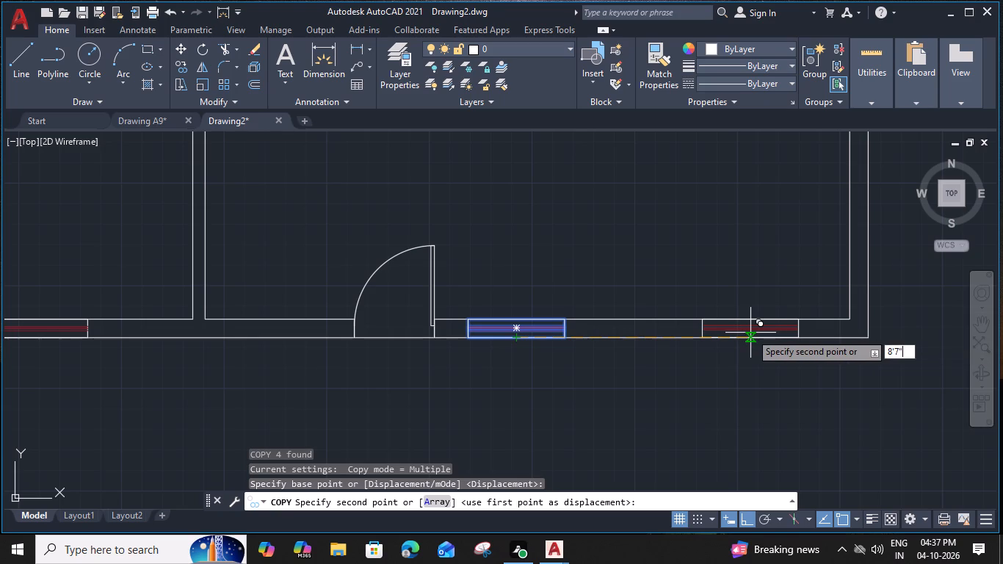
key(Escape)
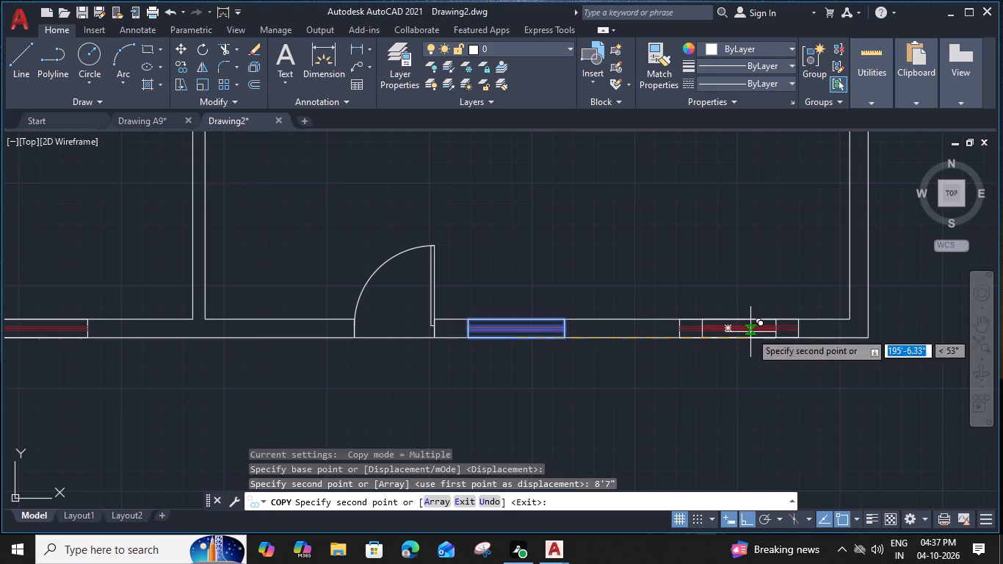
Copy the west outer wall's window into the east outer wall, with its south end at the room's inner southeast corner.
middle_drag(767, 313, 643, 345)
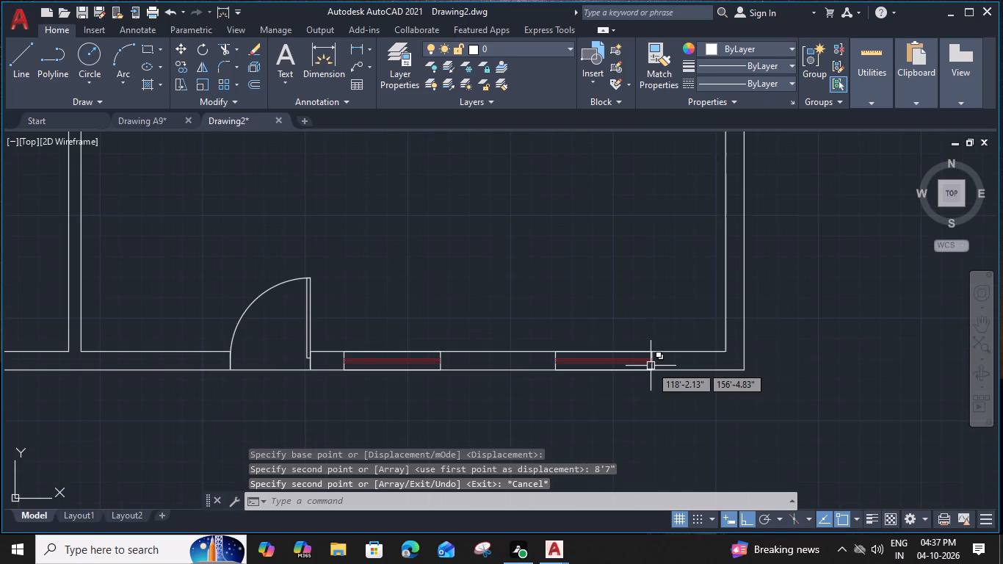
scroll(657, 349, down, 3)
middle_drag(623, 291, 548, 292)
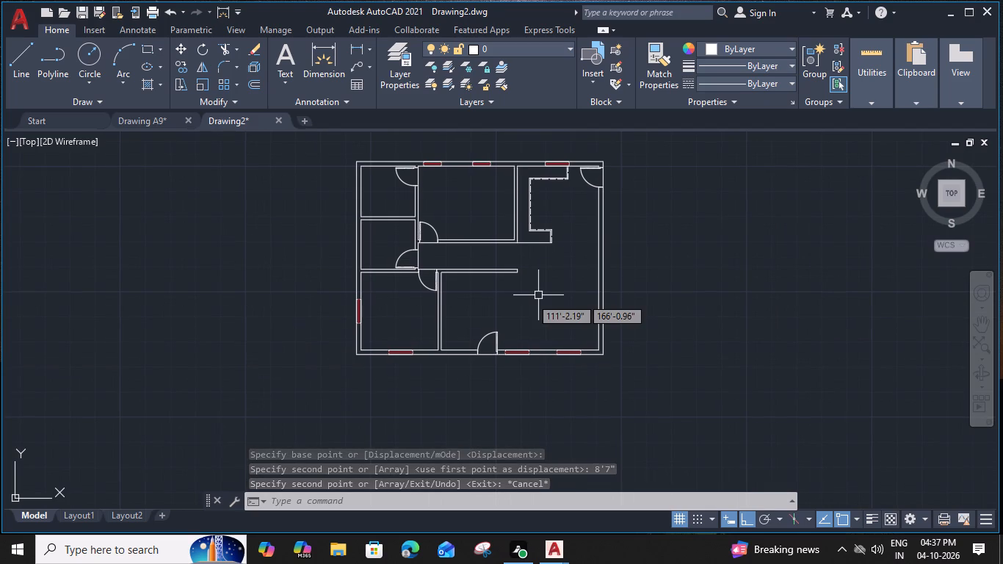
scroll(375, 322, up, 2)
click(330, 328)
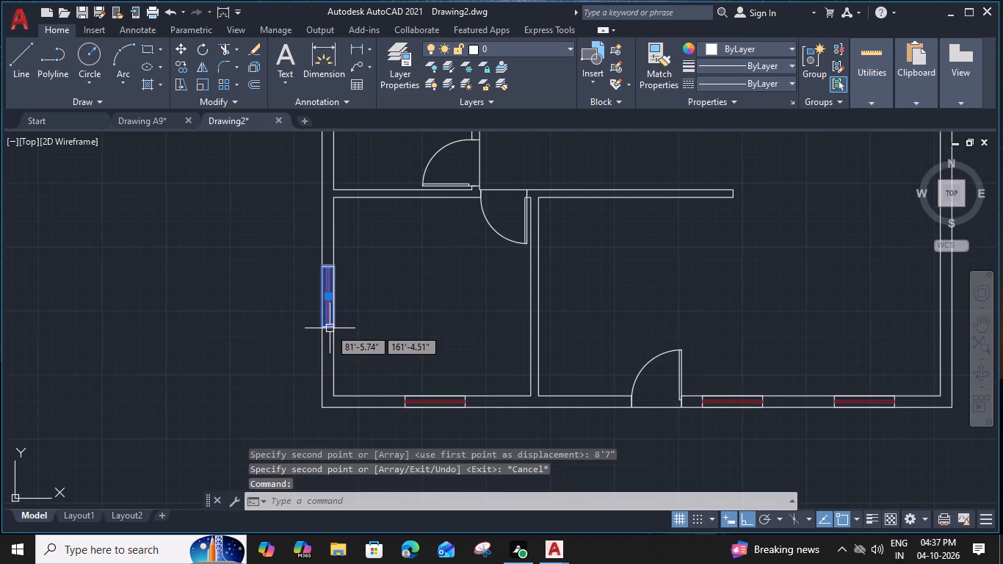
text(CO)
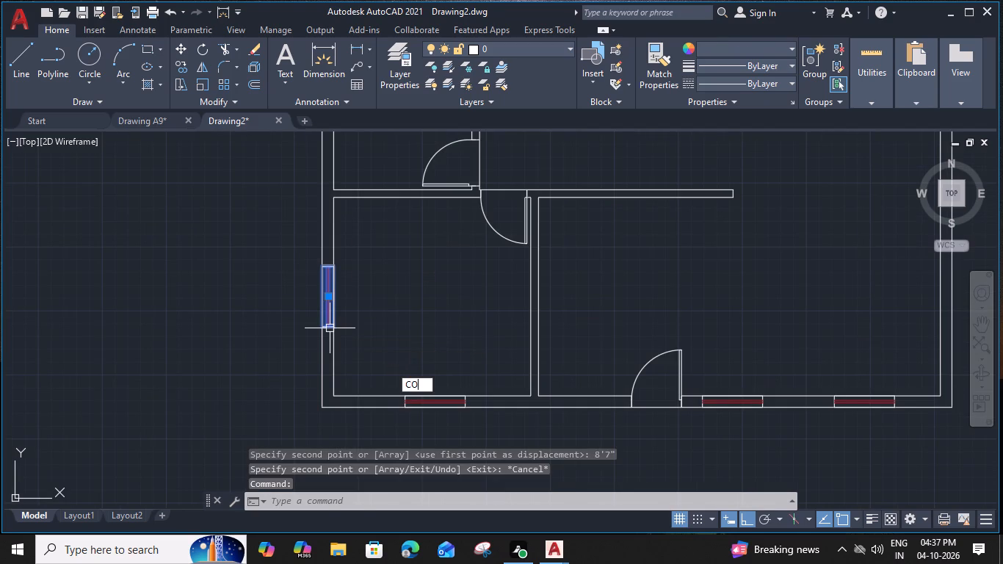
key(space)
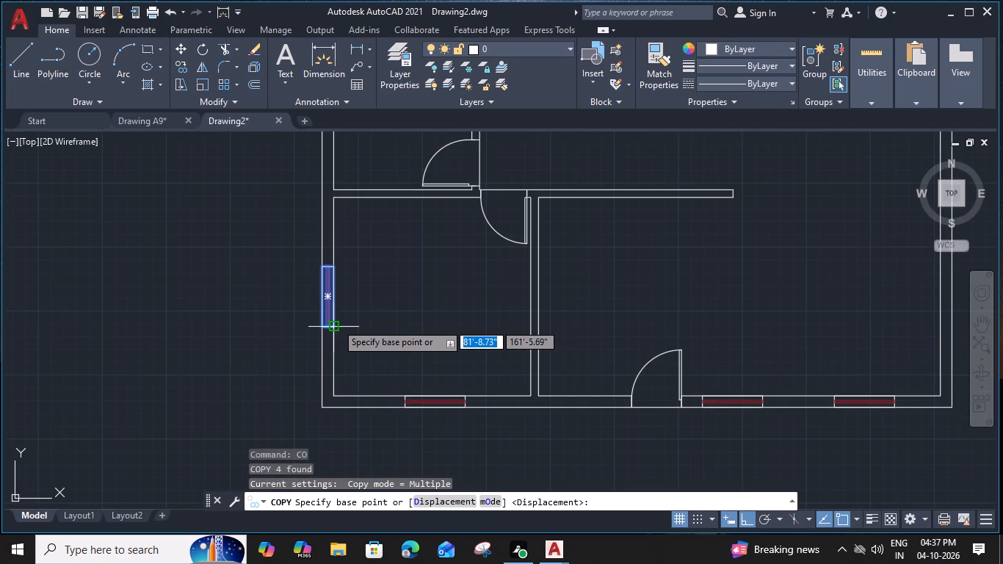
click(321, 327)
scroll(325, 325, down, 2)
scroll(535, 350, up, 3)
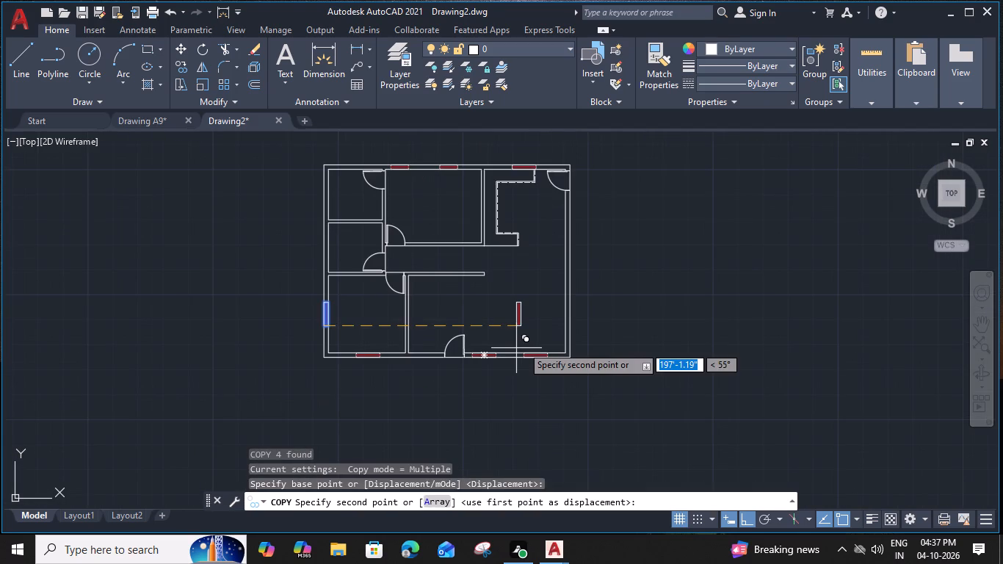
click(663, 365)
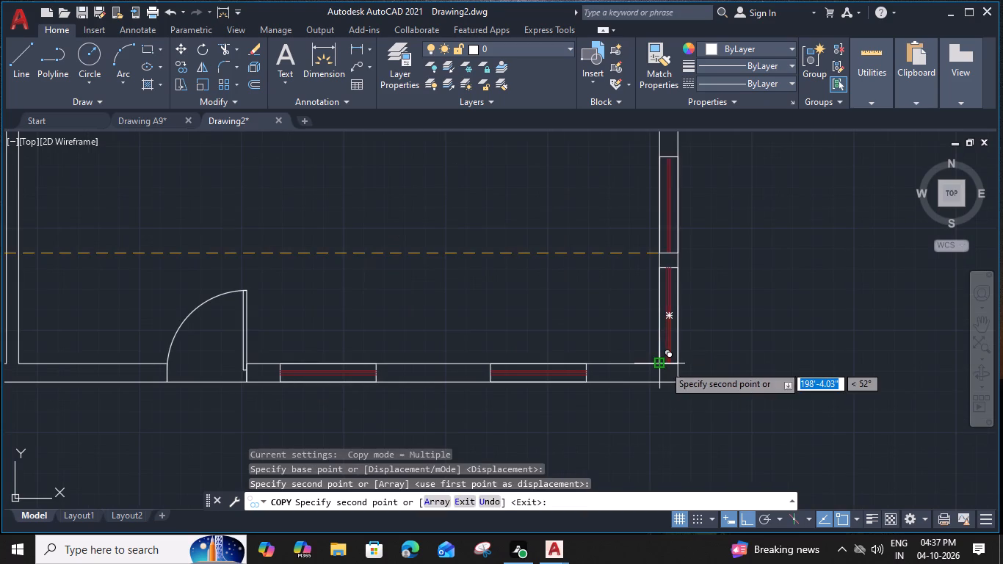
key(Escape)
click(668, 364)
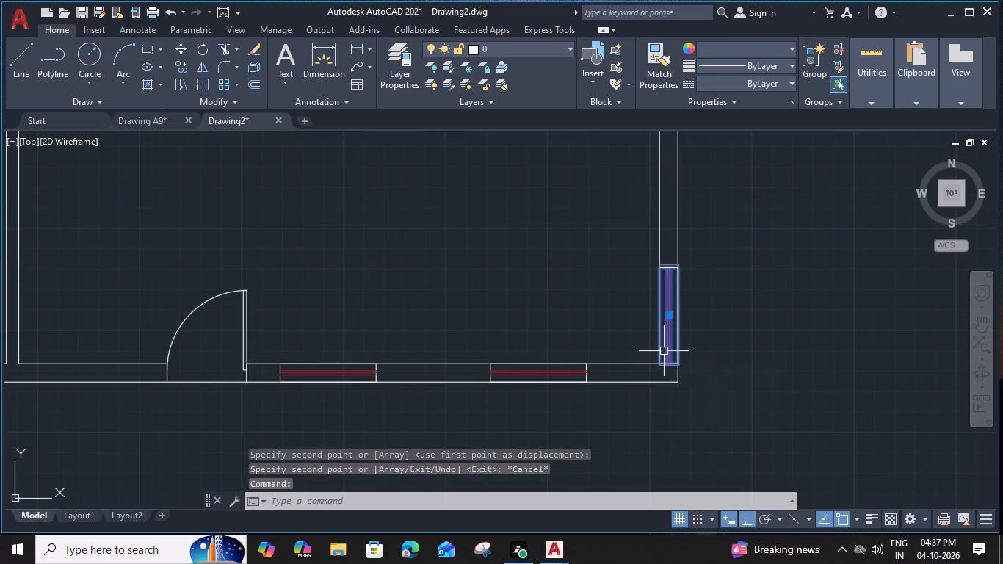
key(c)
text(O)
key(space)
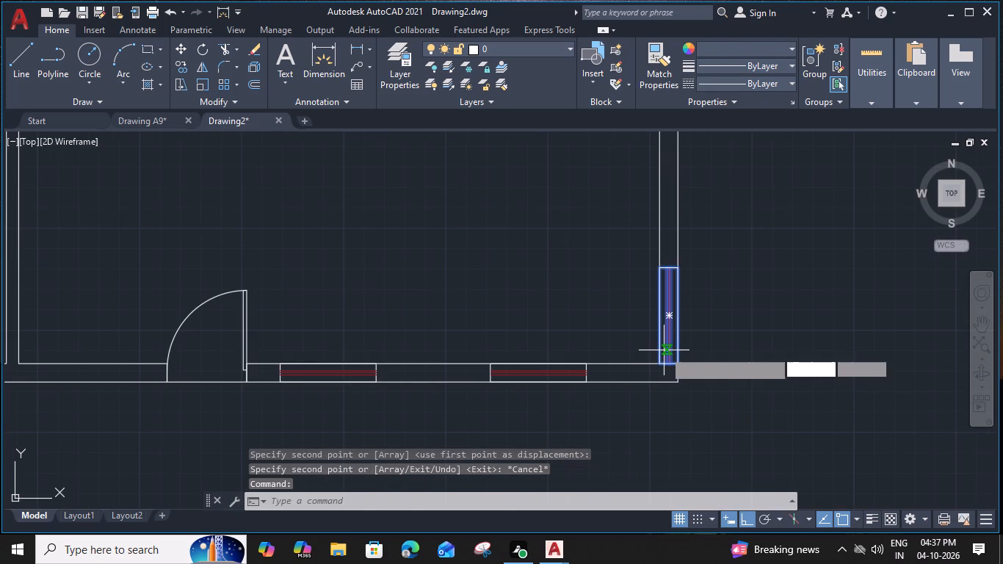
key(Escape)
Move the east outer wall's window 5' north from the inner southeast corner.
click(667, 368)
click(667, 311)
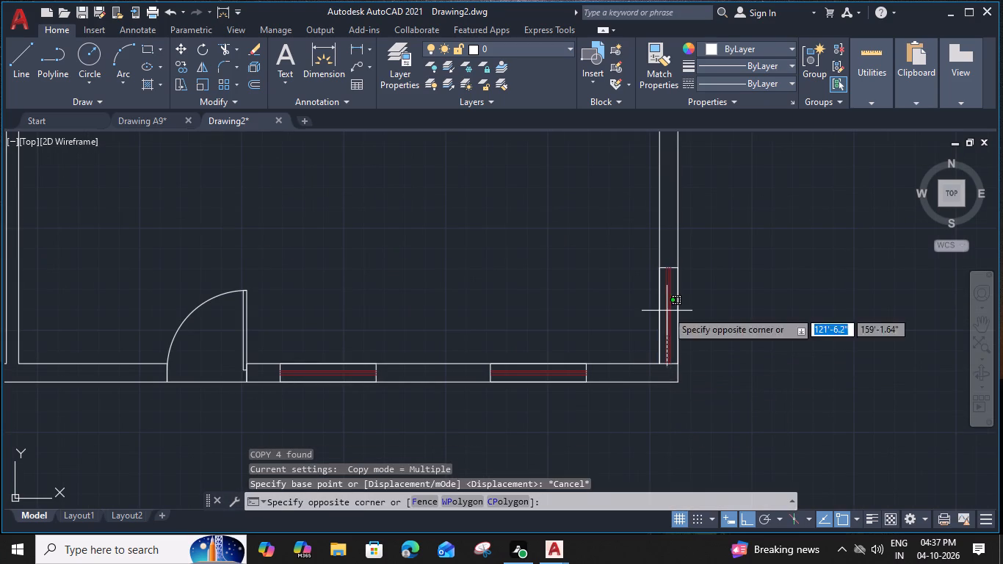
key(m)
key(space)
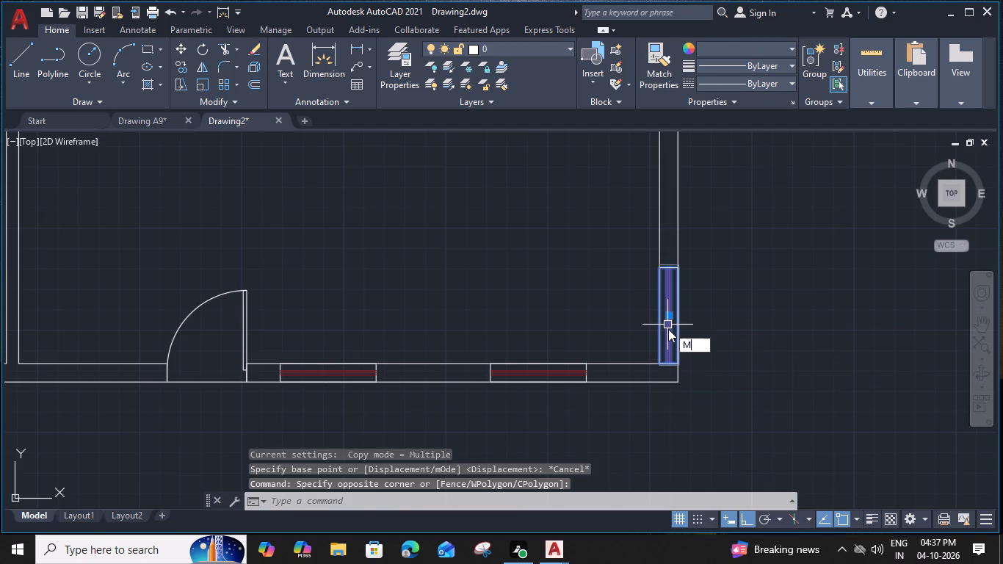
click(659, 362)
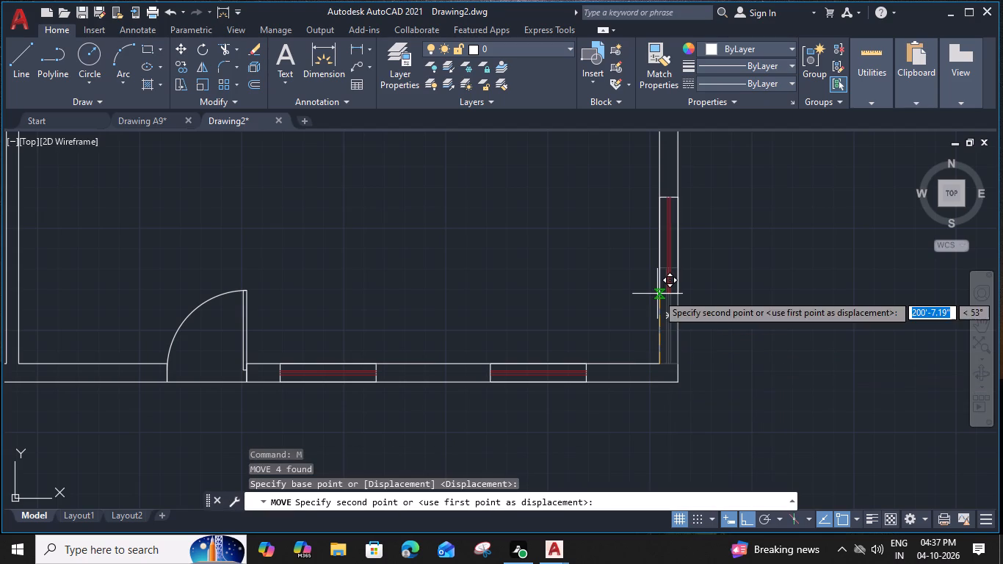
text(5')
key(Return)
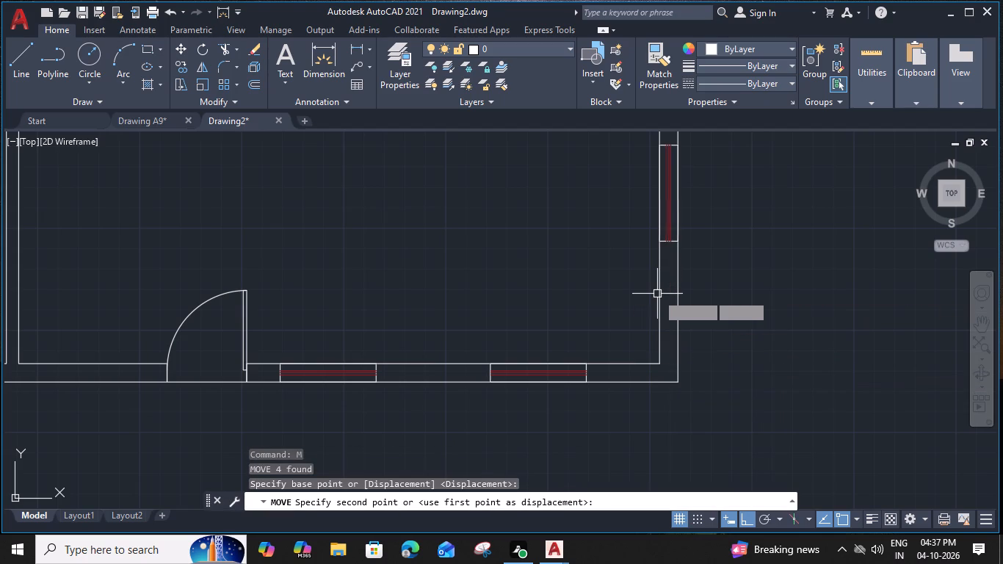
Copy the east outer wall's window 13'11" north along the same wall.
middle_drag(668, 280, 584, 437)
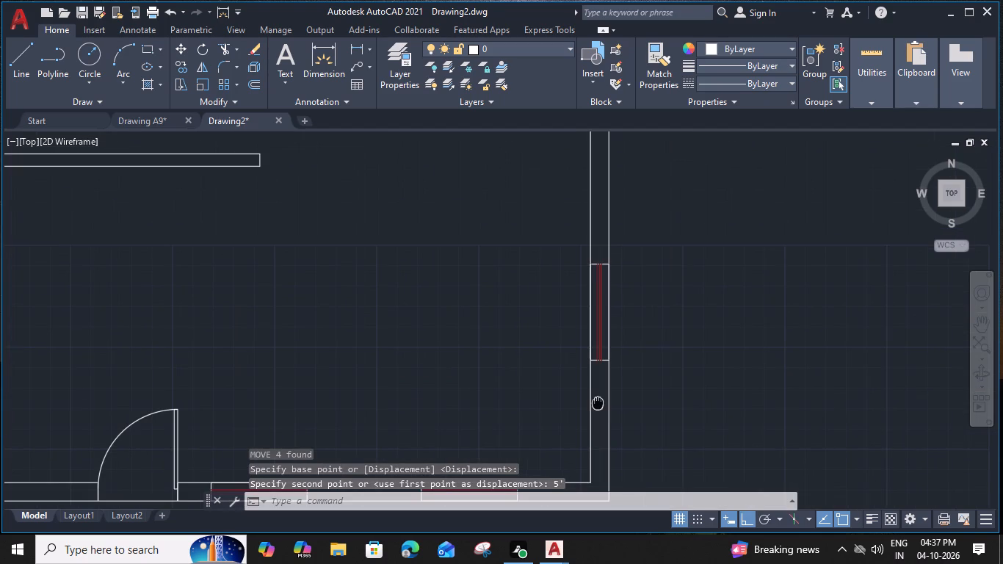
click(585, 396)
key(c)
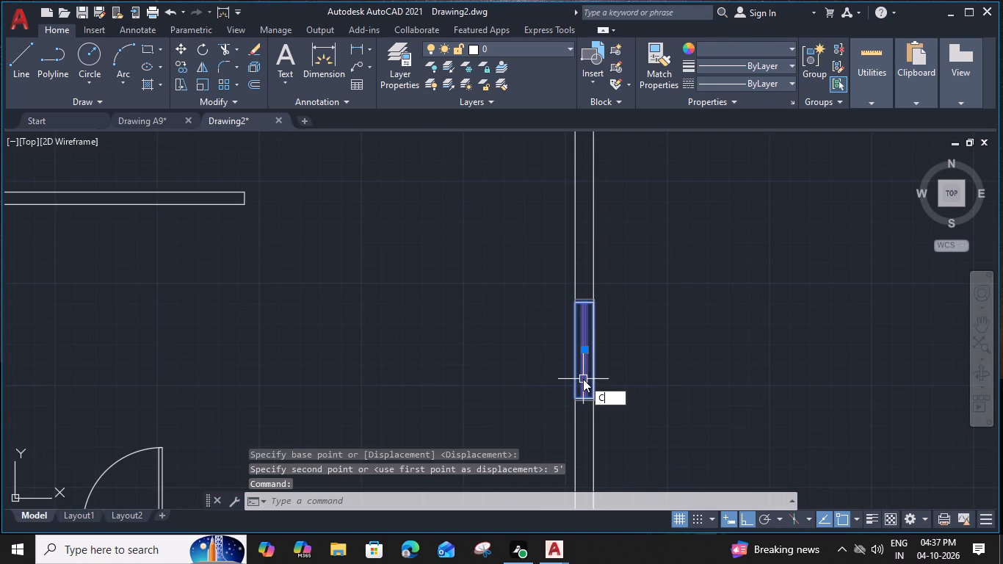
text(O)
key(space)
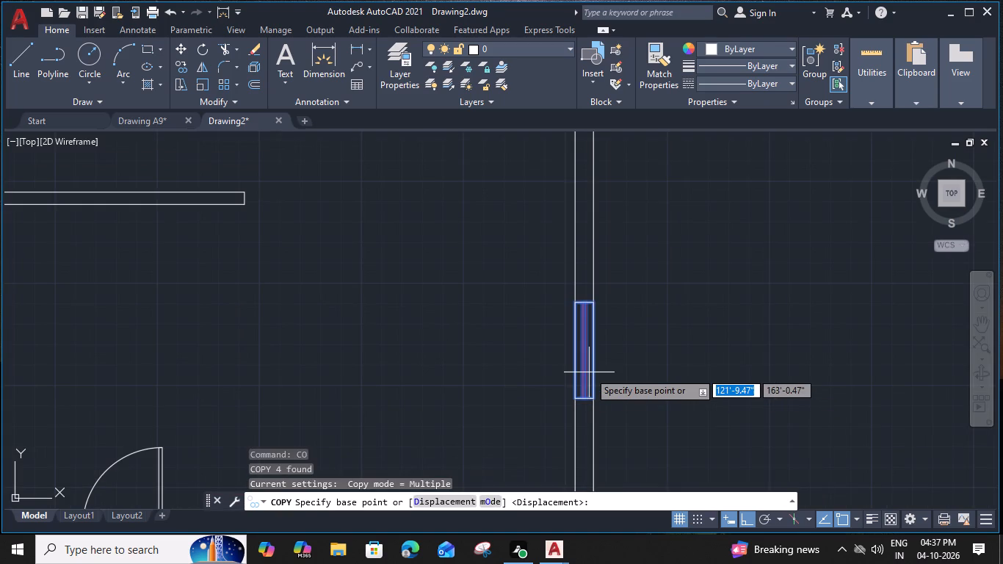
click(594, 350)
middle_drag(612, 176, 612, 300)
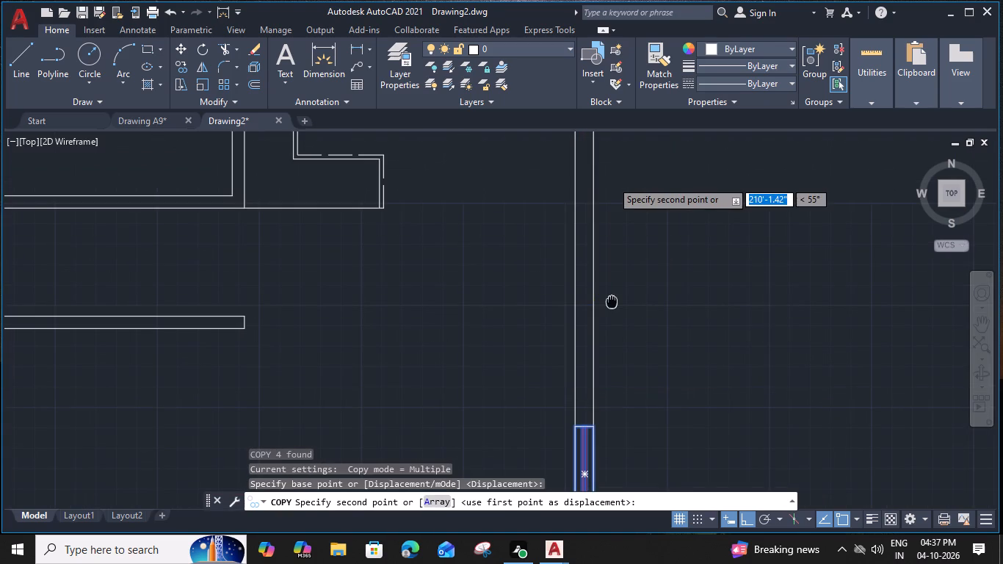
middle_drag(607, 229, 608, 268)
scroll(606, 264, down, 1)
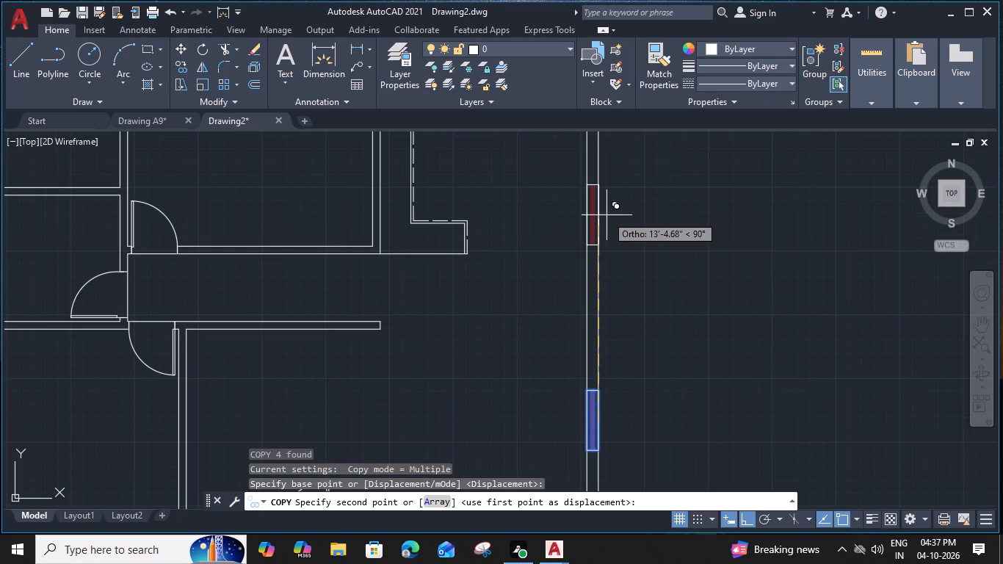
text(13')
text(11)
key(shift+quotedbl)
key(Return)
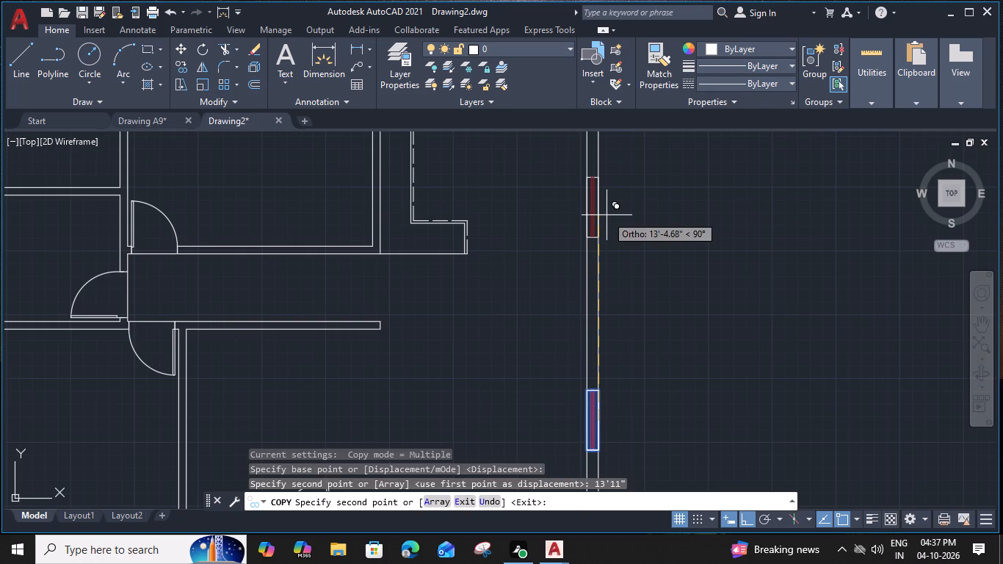
scroll(611, 223, down, 1)
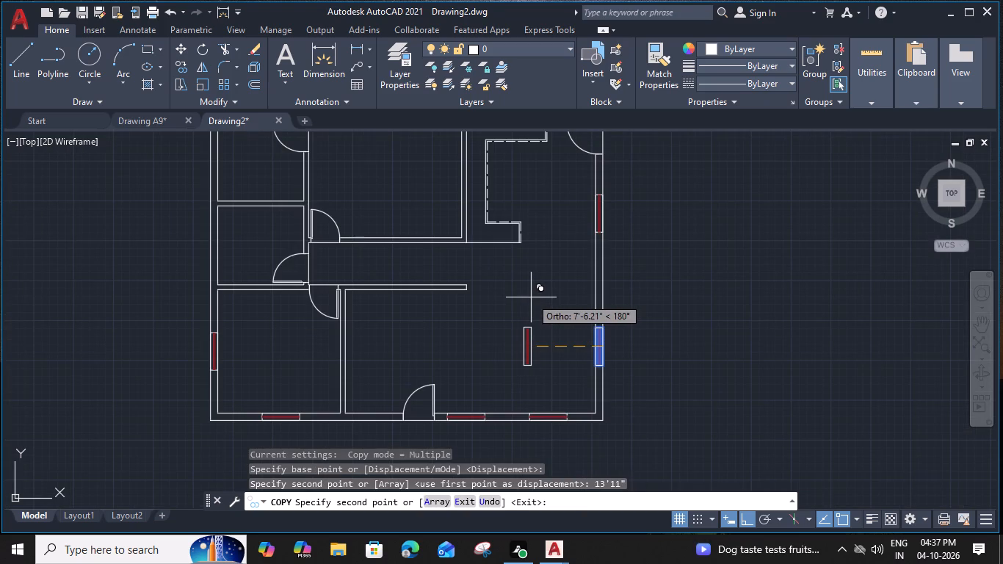
key(Escape)
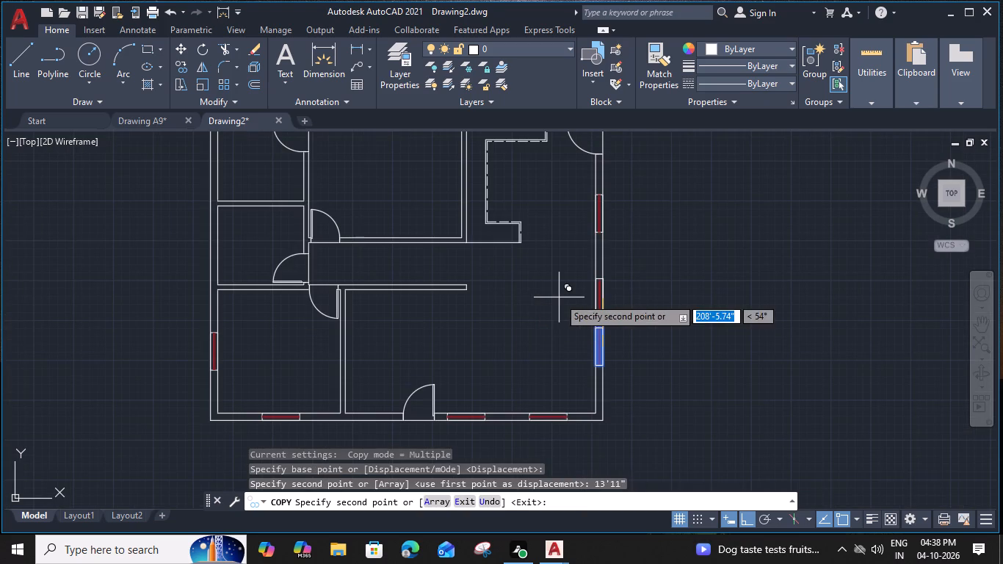
Draw a rectangle 9" long and 2' wide inside the middle room along the west outer wall.
middle_drag(525, 310, 716, 337)
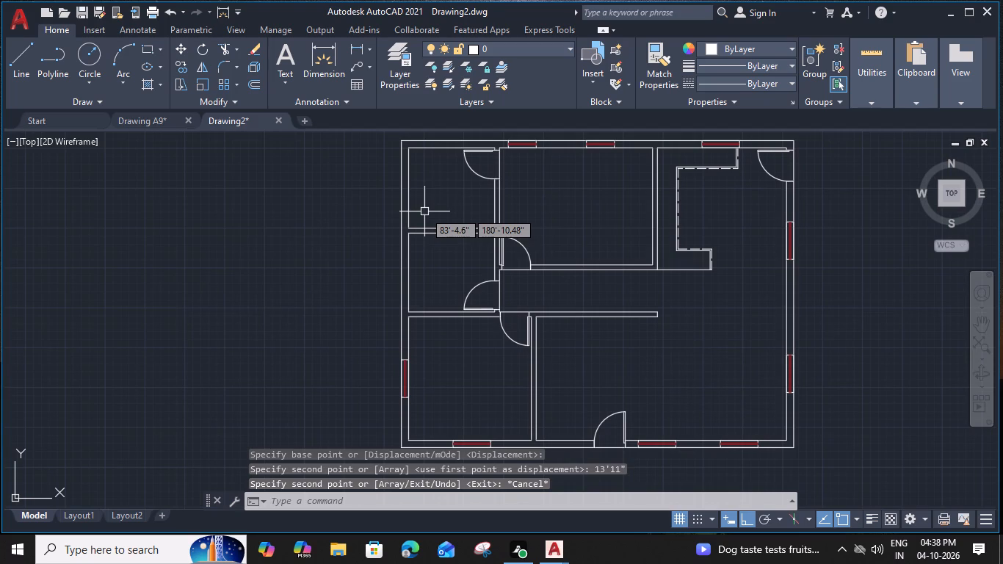
text(REC)
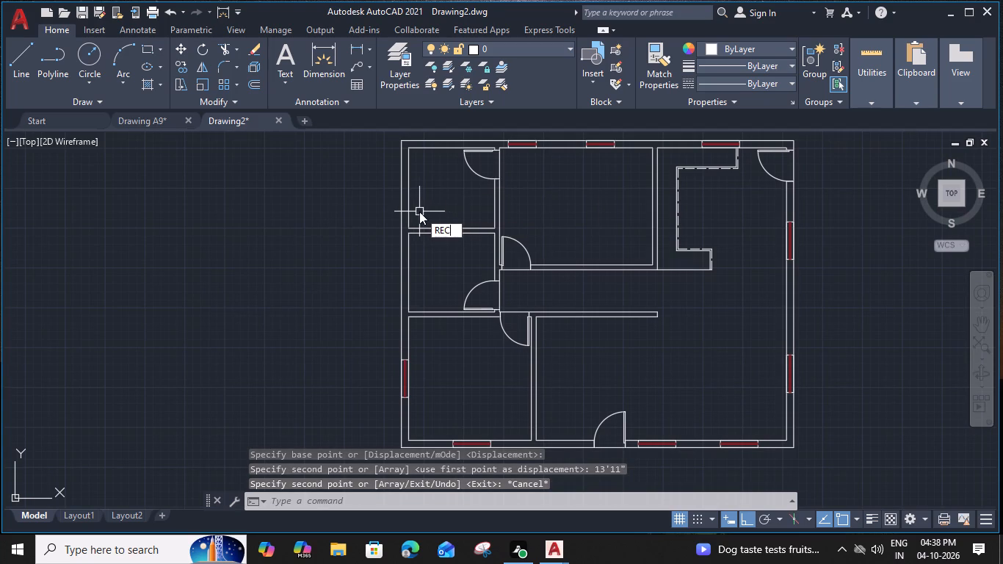
key(space)
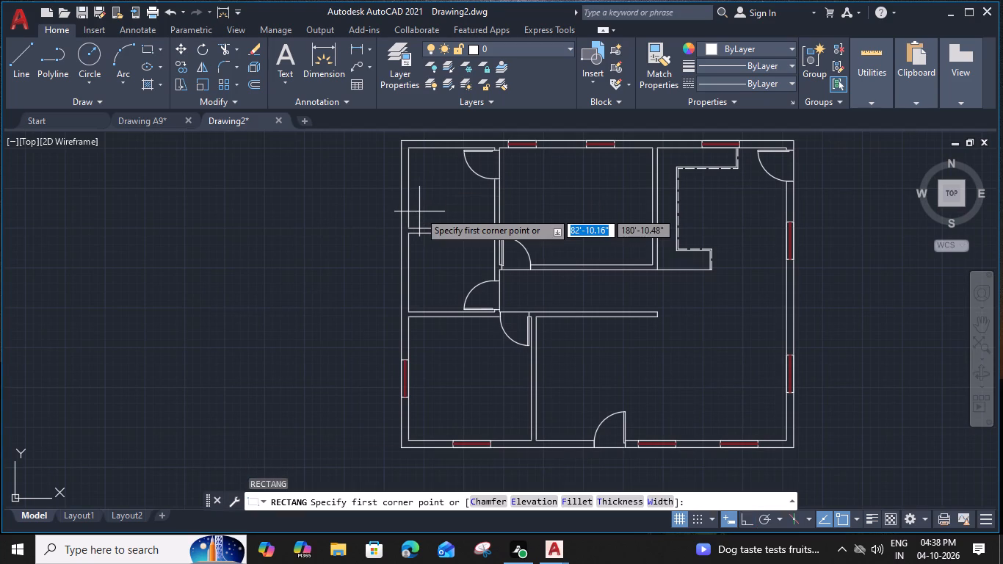
click(435, 256)
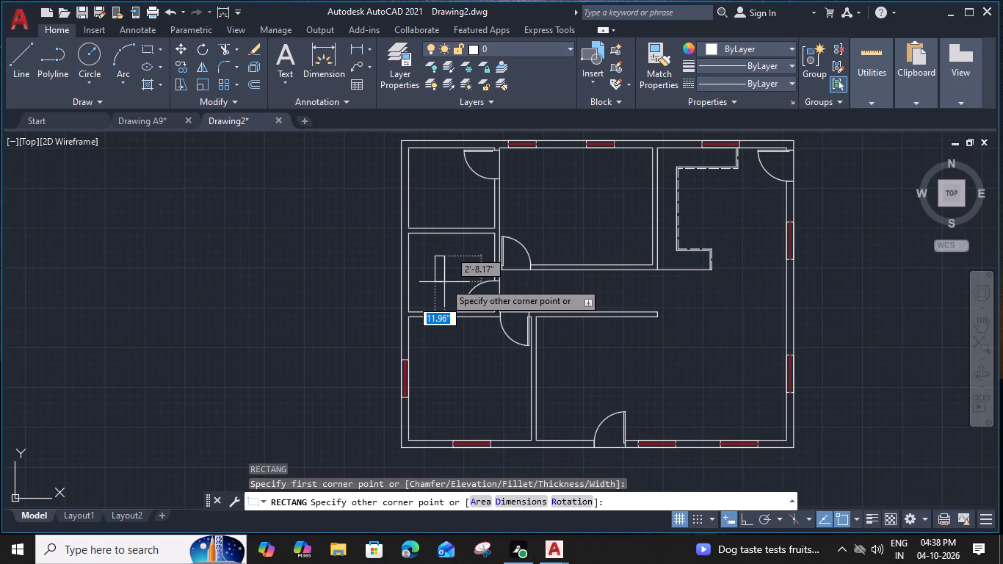
text(D)
key(space)
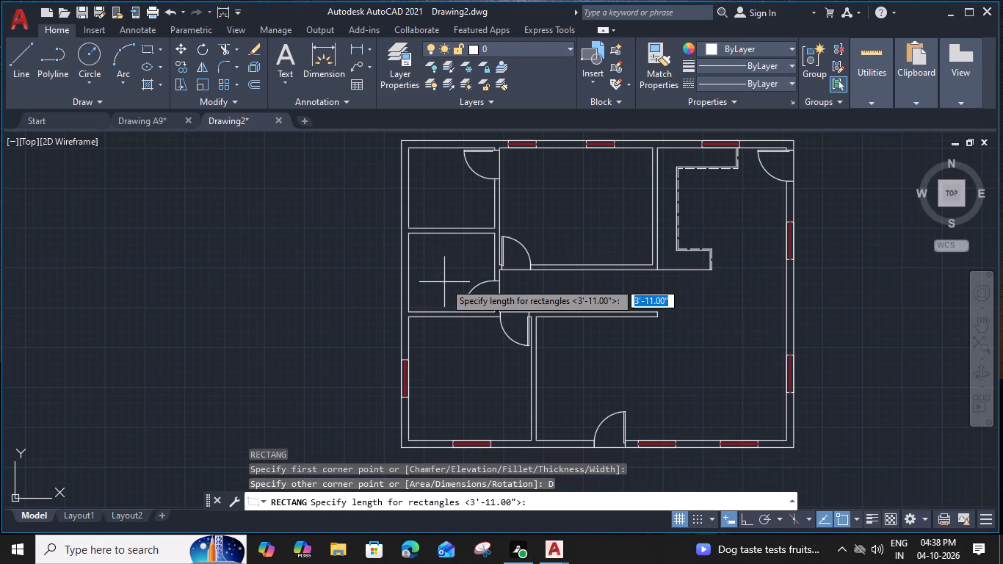
text(9")
key(Return)
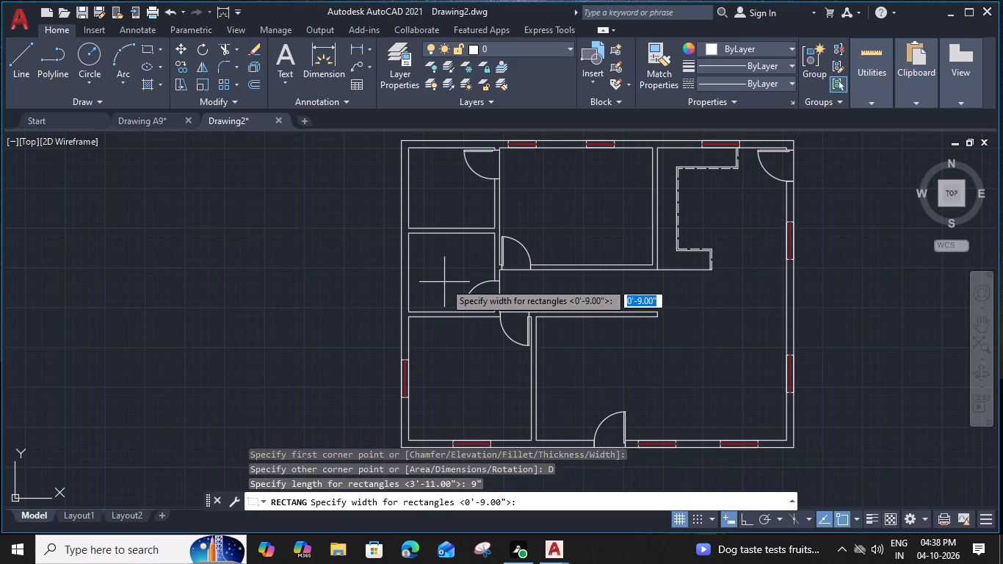
text(2')
key(space)
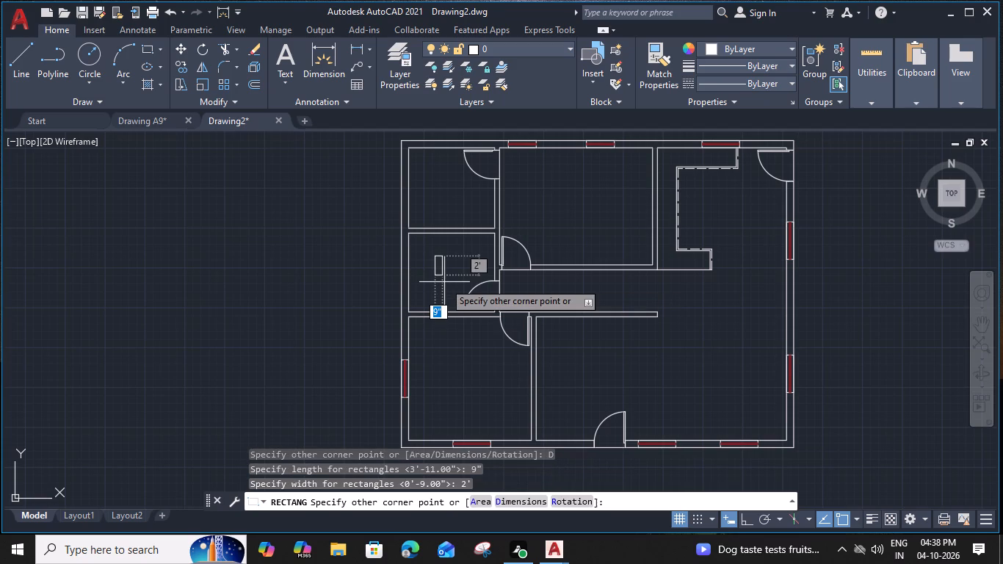
click(444, 282)
Draw a vertical centre line in the small rectangle between the midpoints of its two short sides.
text(L)
key(space)
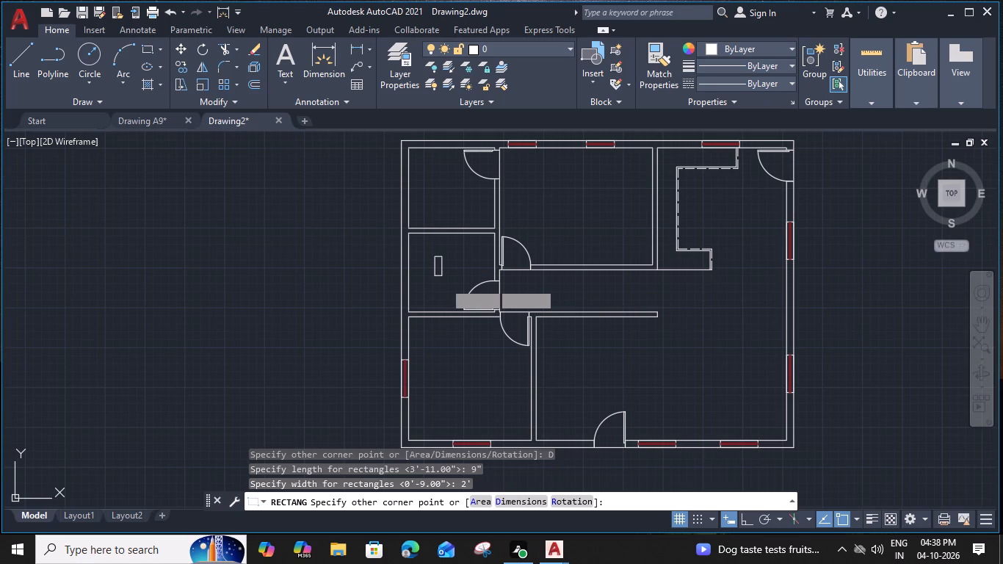
scroll(442, 264, up, 3)
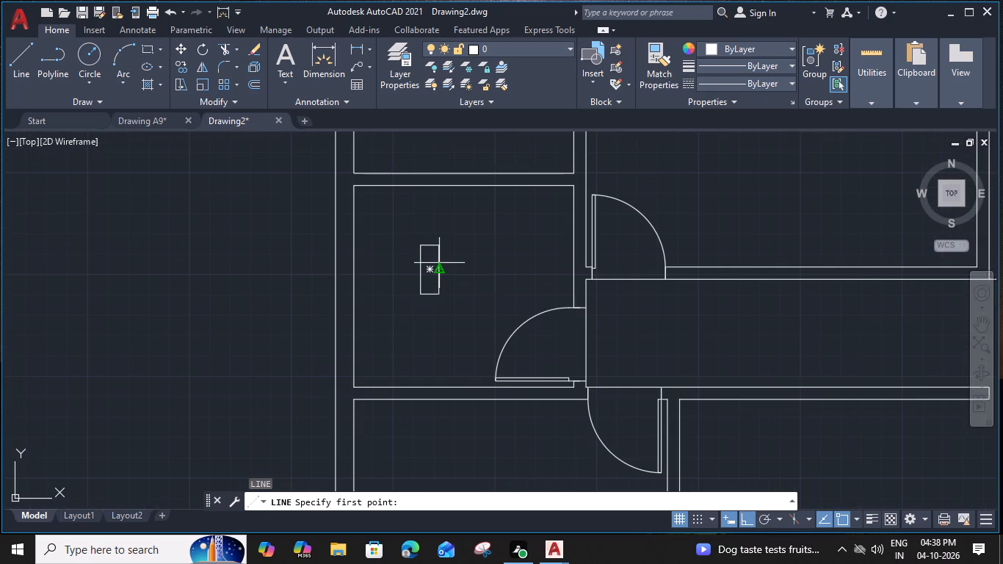
scroll(427, 252, up, 2)
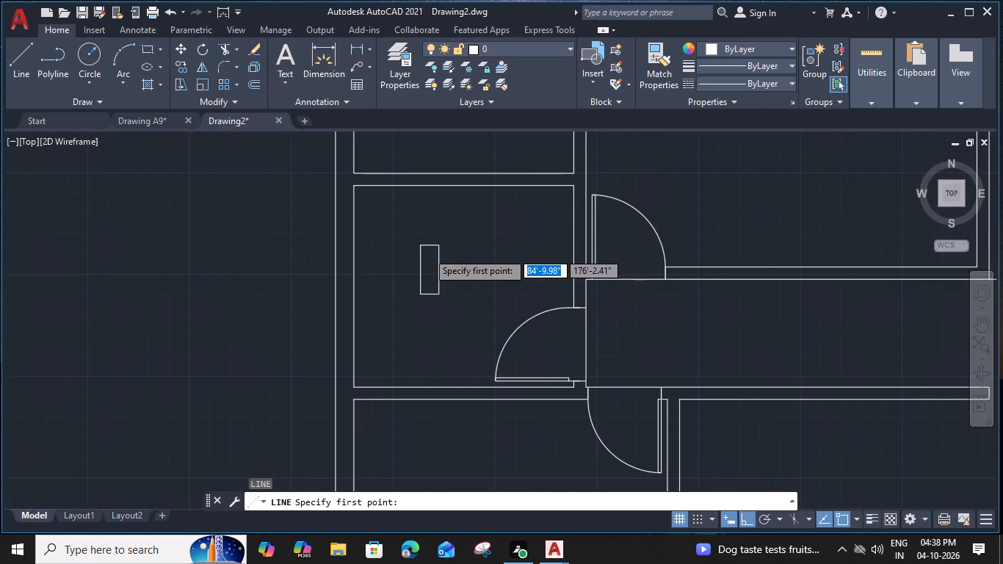
click(434, 237)
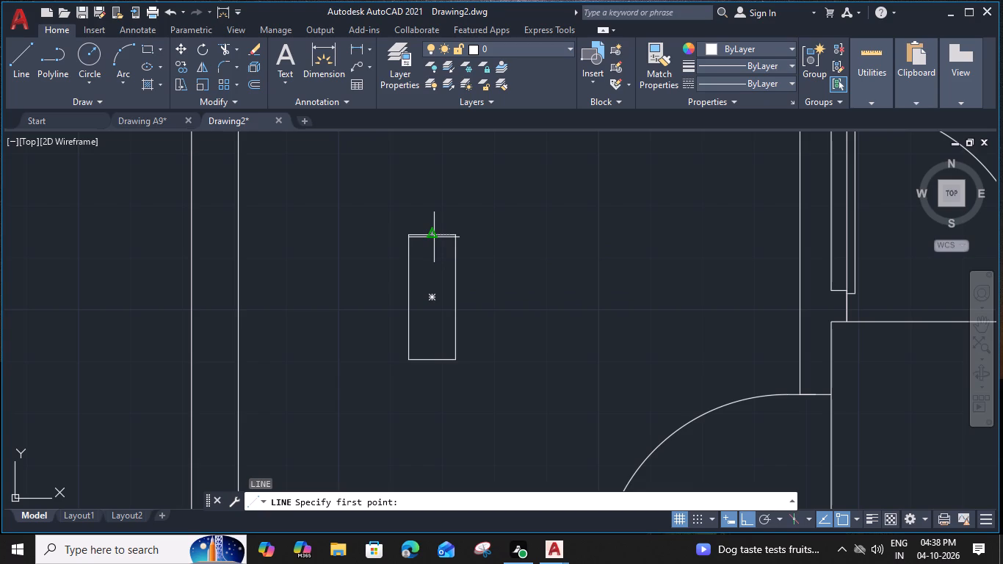
click(432, 363)
key(Escape)
Change the colour of the rectangle's centre line to 153,27,30.
click(431, 345)
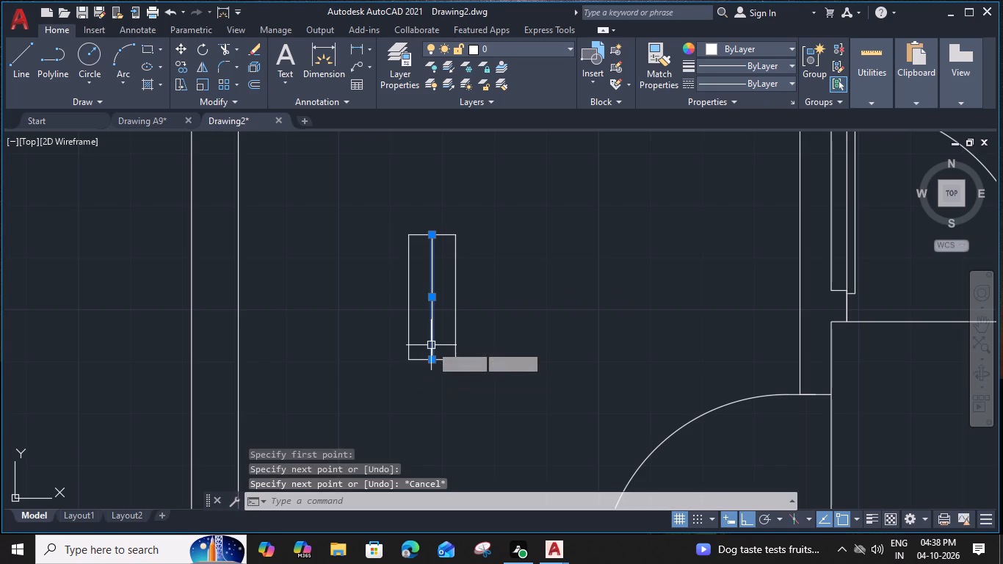
click(778, 46)
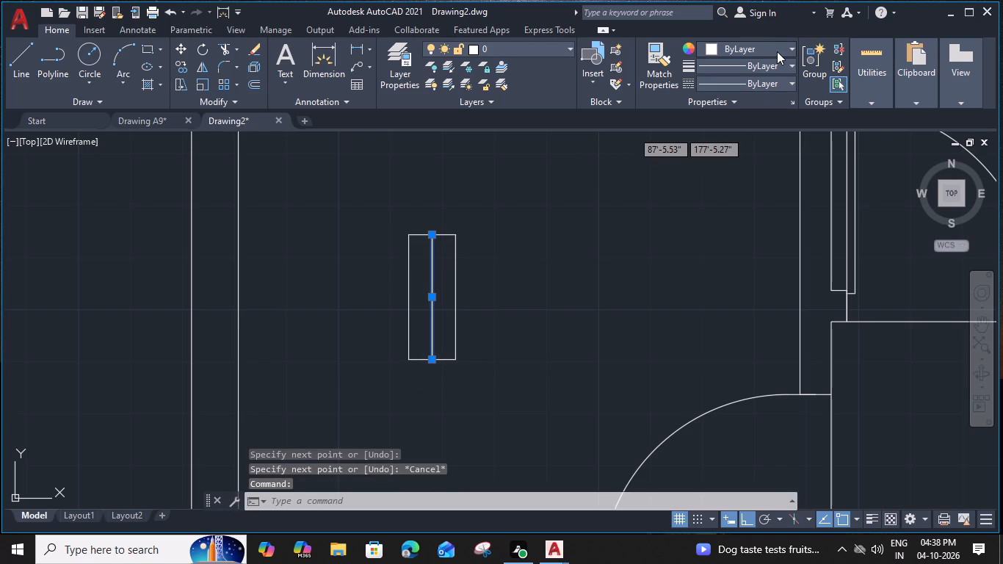
click(755, 106)
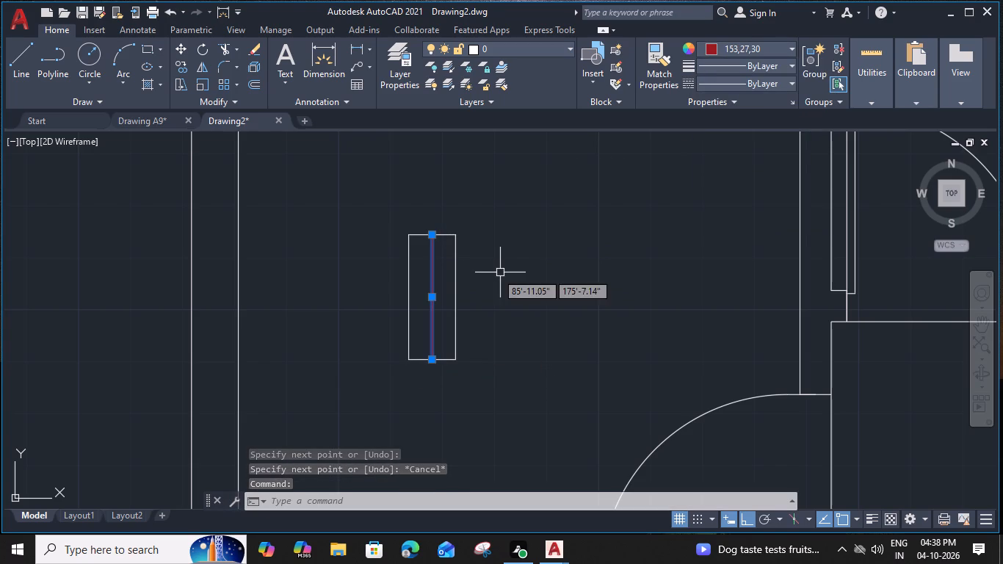
Offset the red centre line 1" to both its east and west sides.
text(O)
key(space)
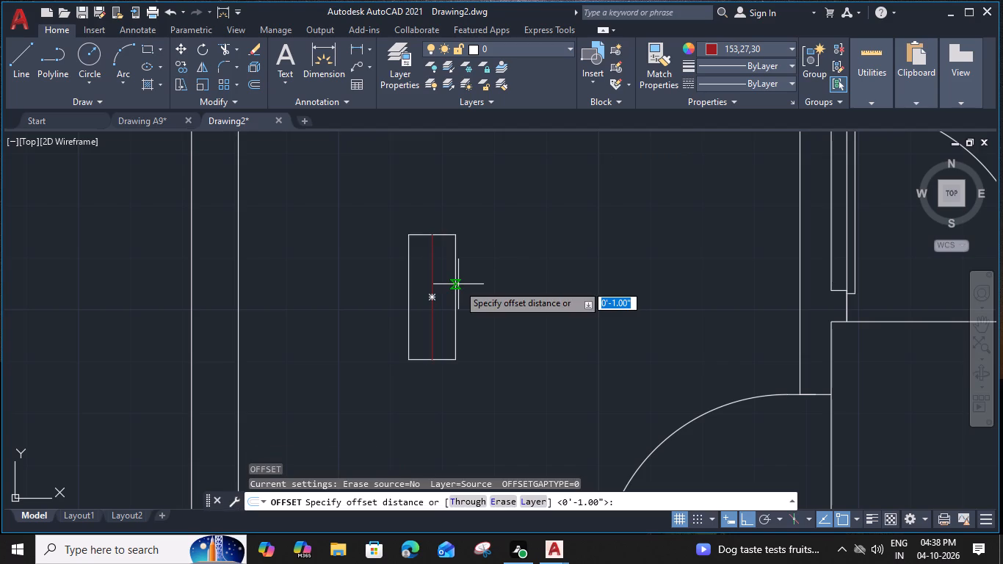
text(1")
key(Return)
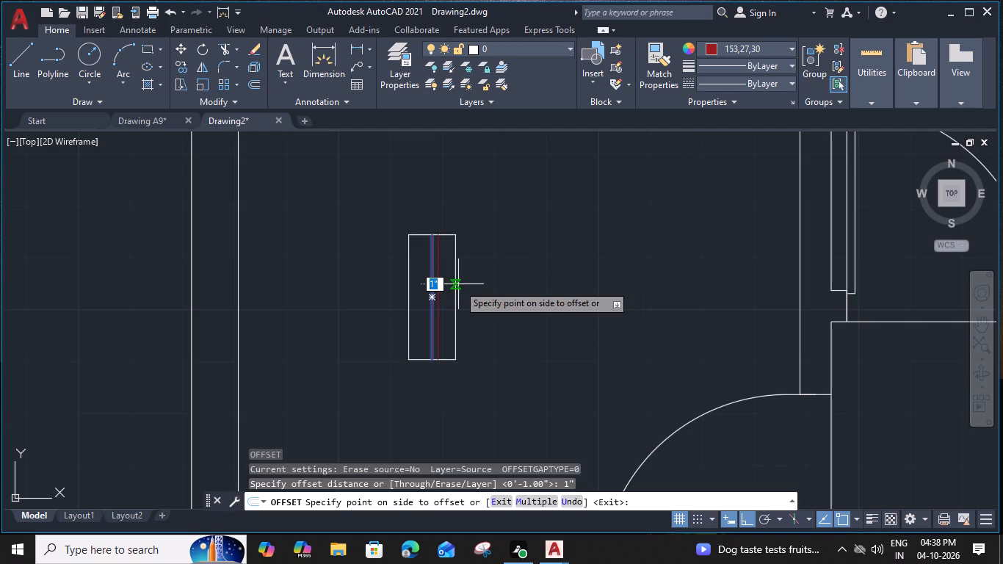
click(484, 289)
click(430, 301)
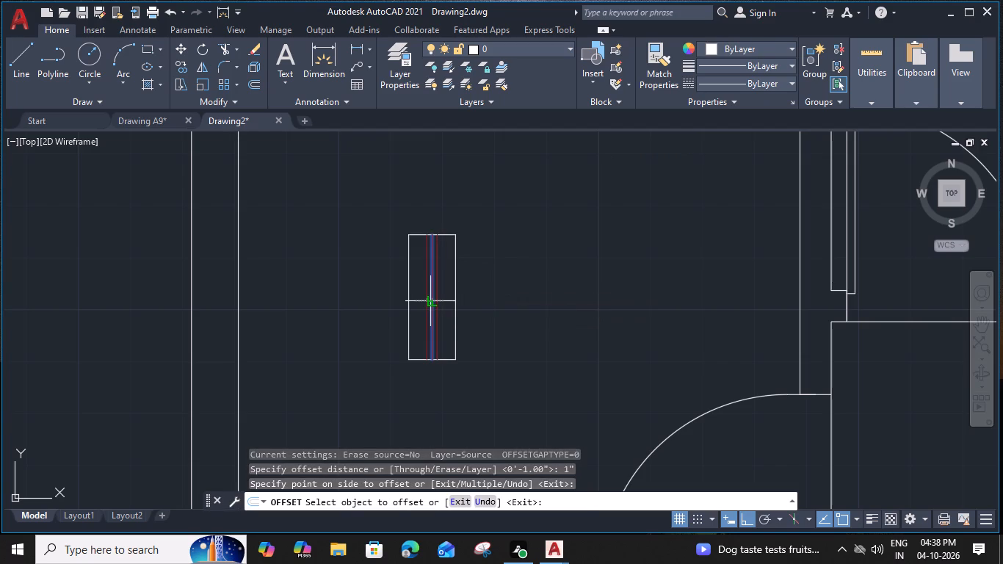
click(408, 302)
key(Escape)
Group the small rectangle with its three red lines as one window object.
click(480, 224)
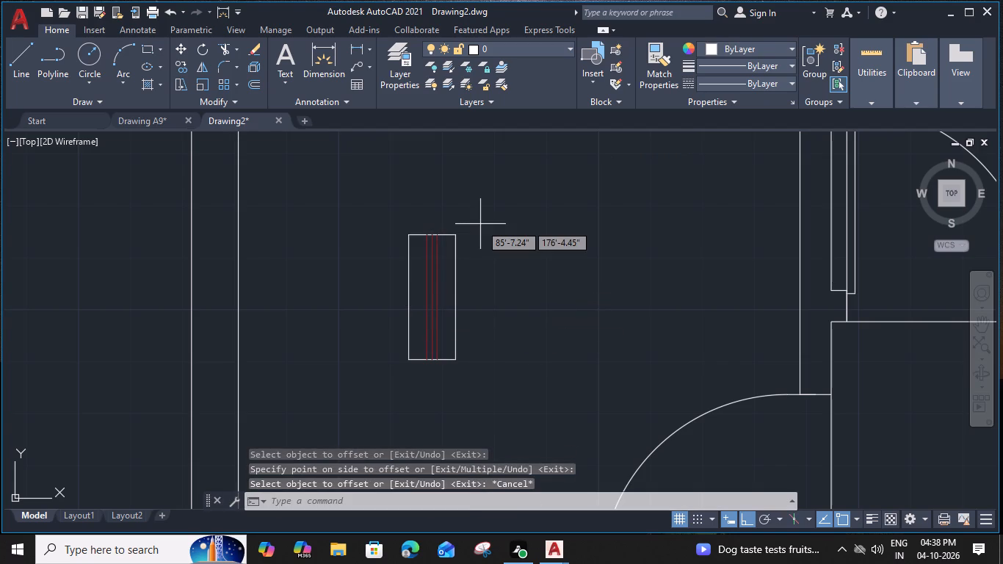
click(372, 318)
text(G)
key(space)
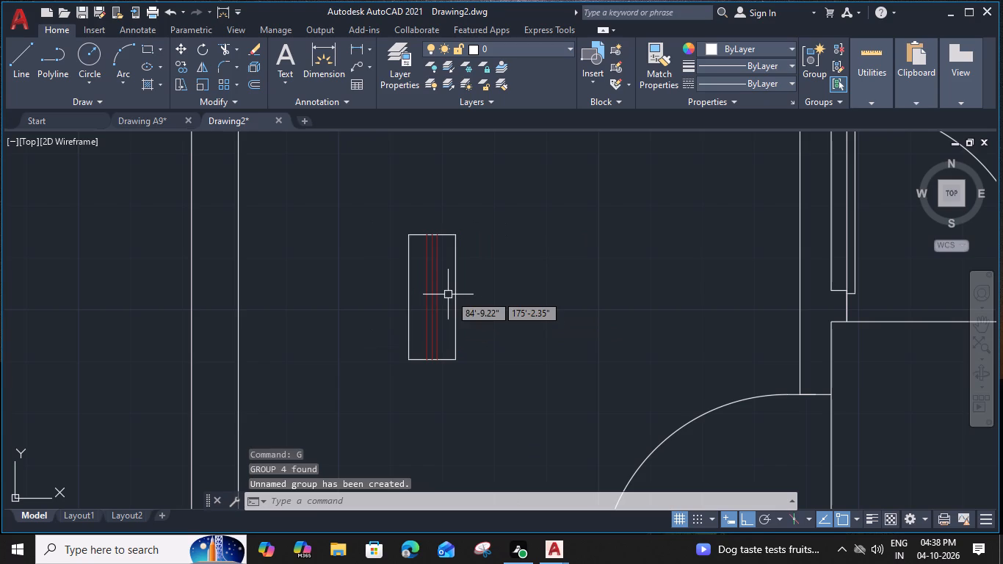
Move the small window group straight west into the west outer wall, its east side on the wall's inner face.
click(455, 295)
text(M)
key(space)
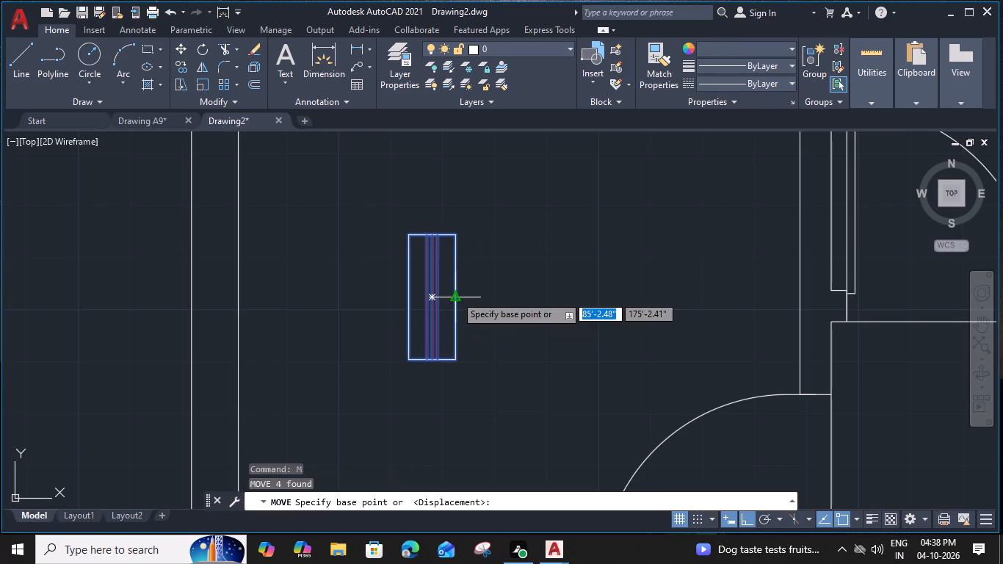
click(455, 295)
scroll(455, 295, down, 3)
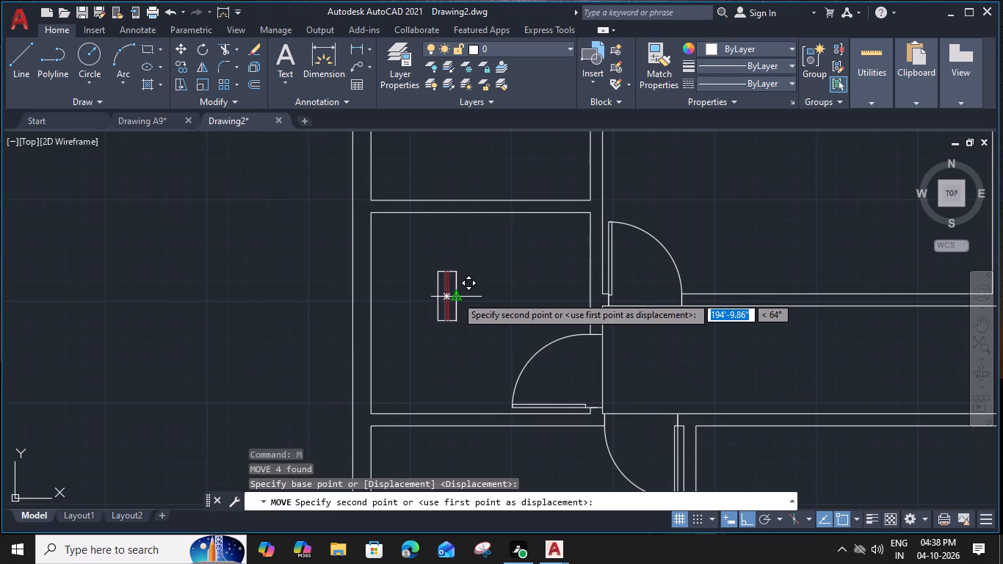
click(372, 302)
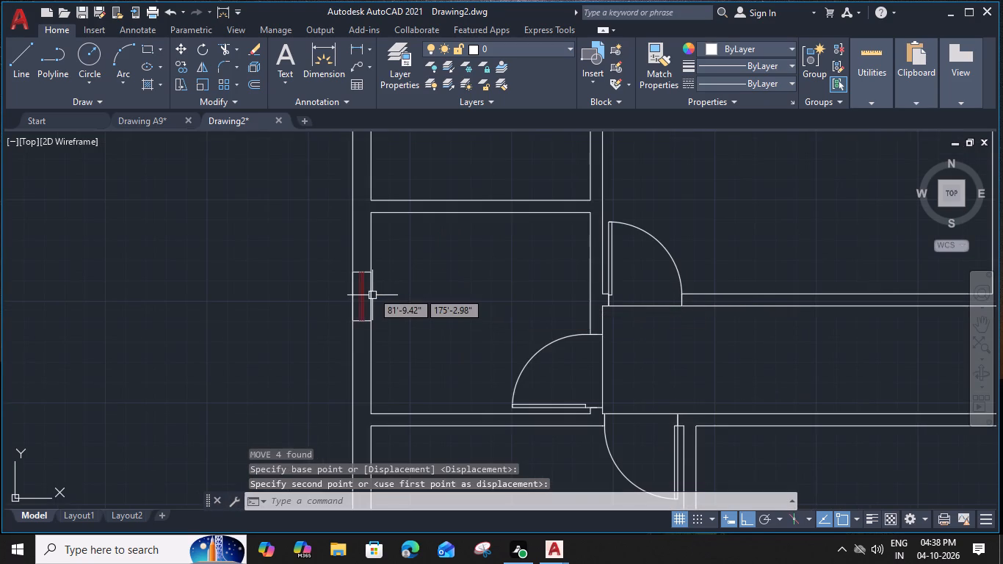
Copy the small window 6'8" north along the west outer wall into the northwest room.
middle_drag(372, 233, 380, 285)
click(368, 325)
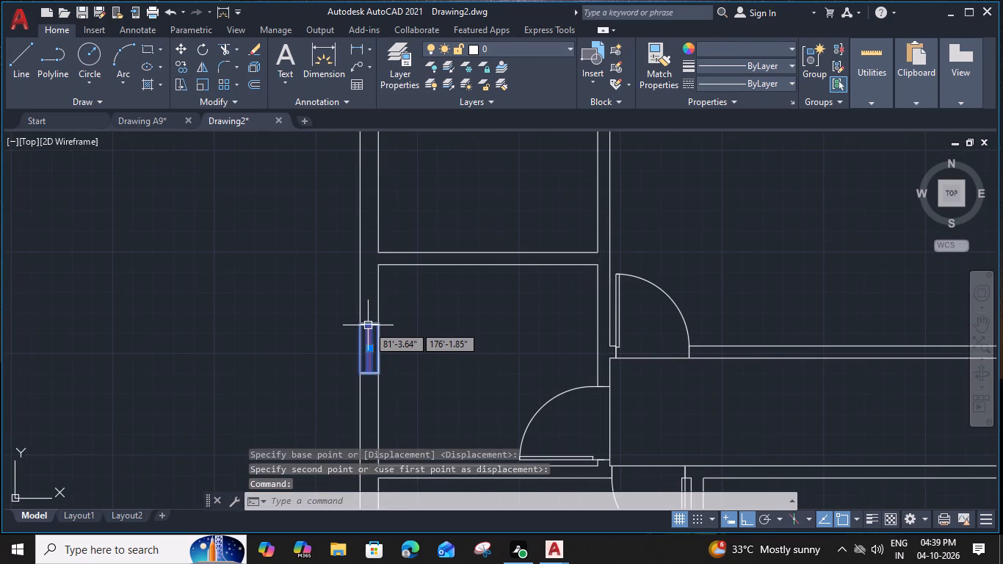
text(CO)
key(space)
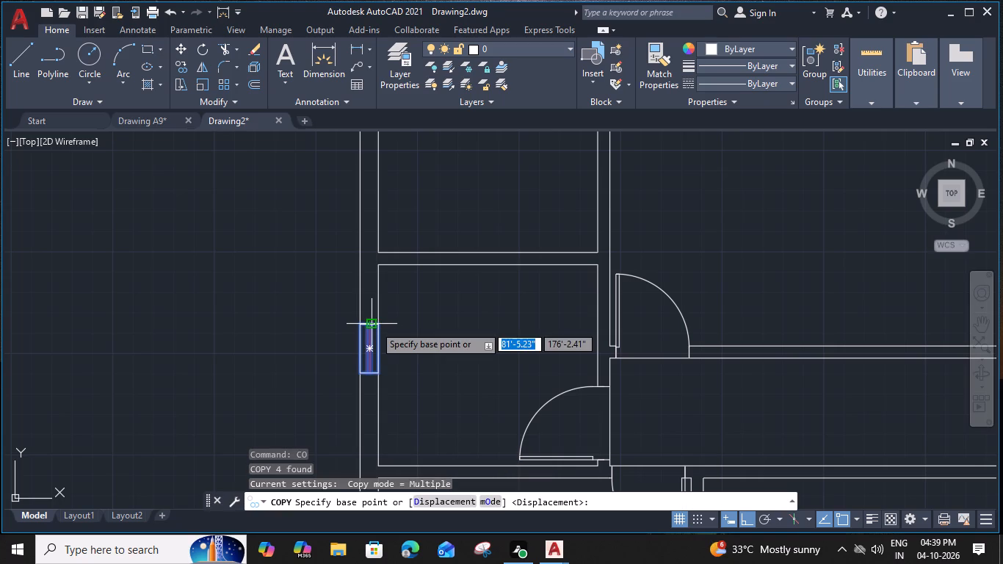
click(378, 327)
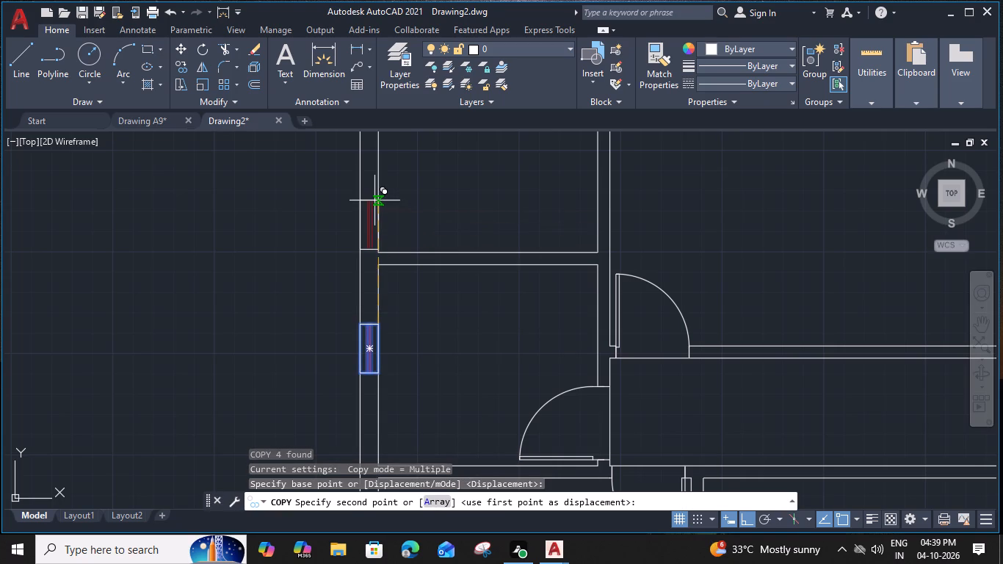
text(6')
text(8")
key(Return)
key(Escape)
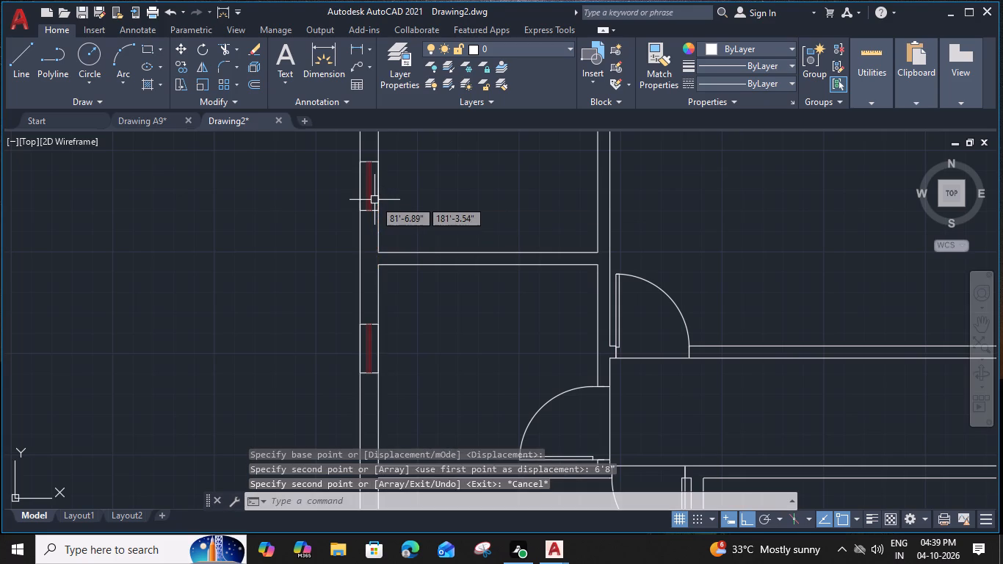
Start a multiline text box in the northwest room with the text height set to 8".
middle_drag(424, 196, 433, 248)
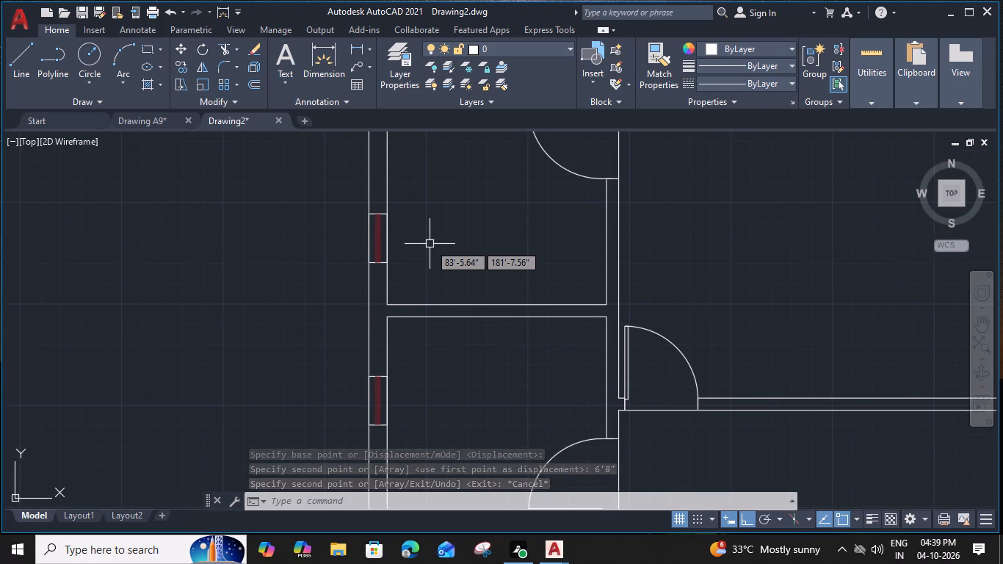
scroll(430, 244, down, 1)
middle_drag(429, 244, 426, 278)
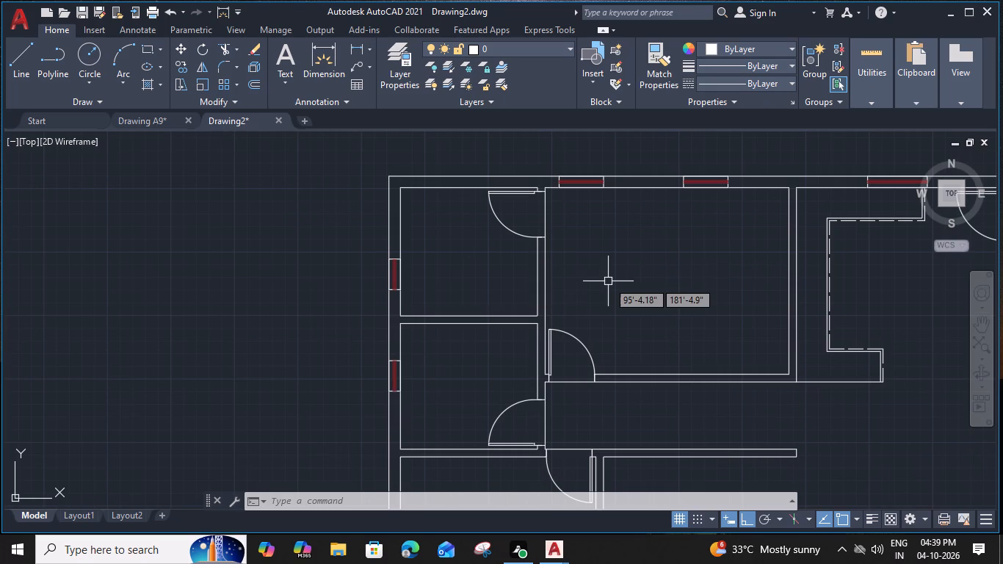
text(MT)
key(space)
click(428, 250)
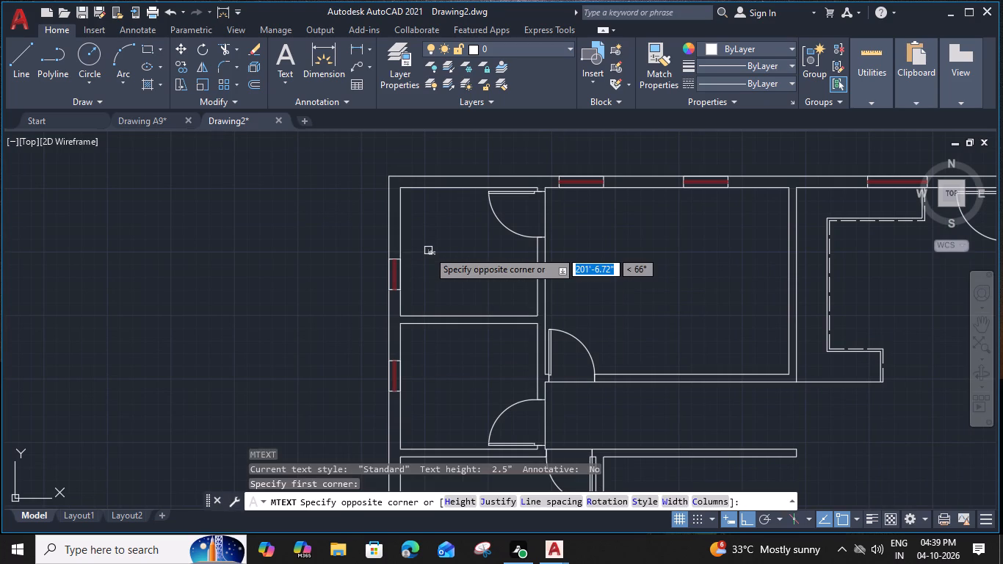
click(514, 282)
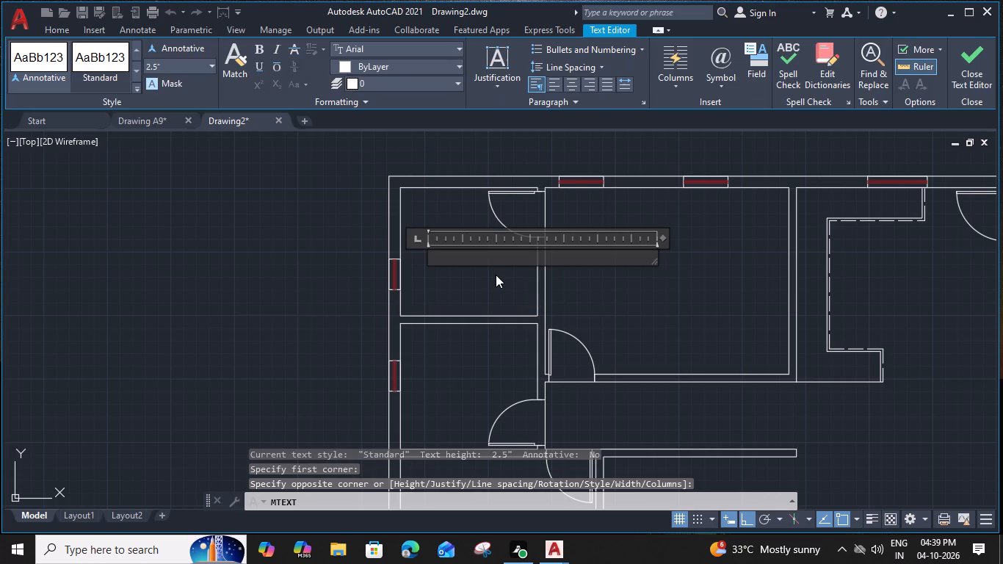
drag(662, 238, 510, 261)
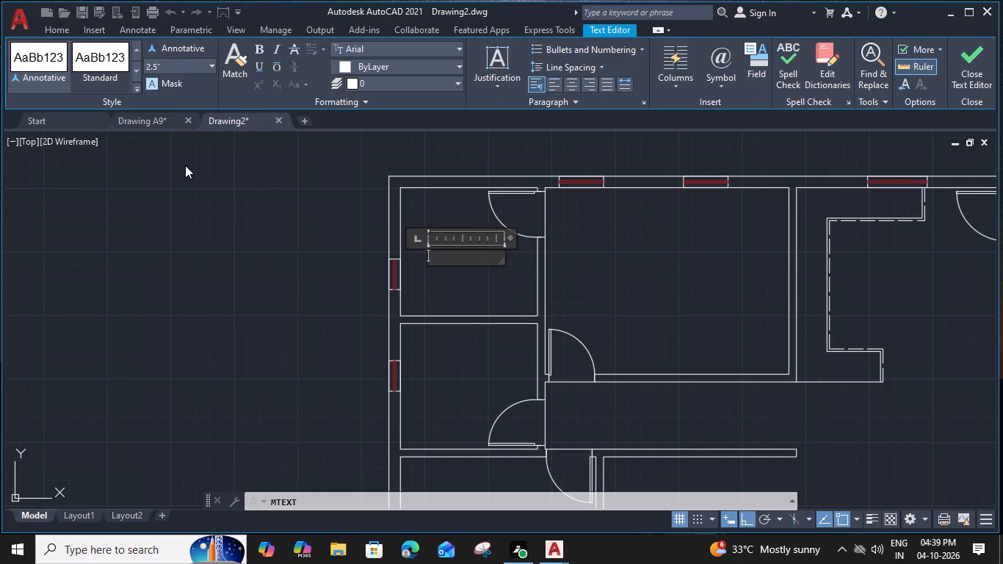
click(179, 65)
text(9")
key(Return)
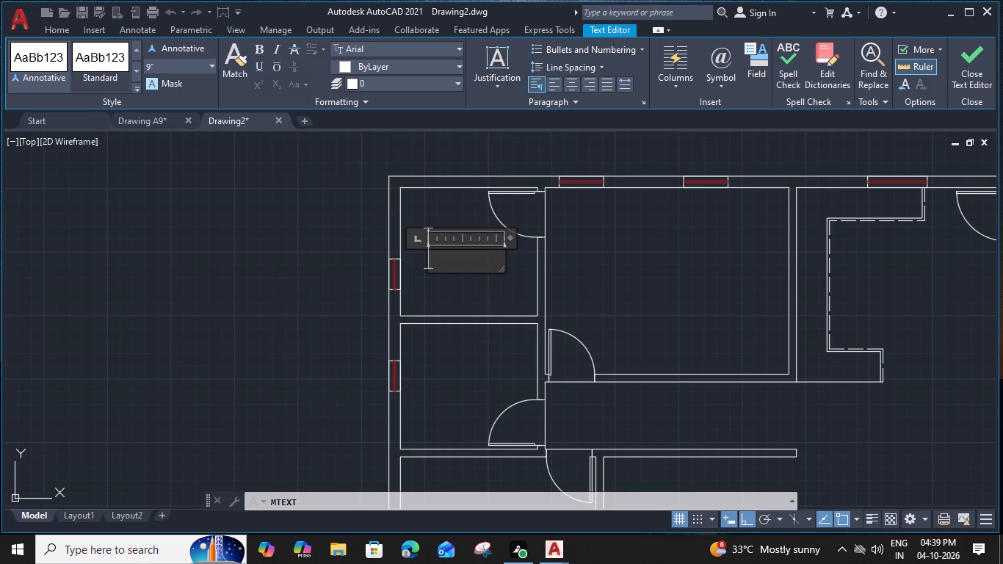
drag(163, 66, 143, 68)
text(8")
key(Return)
Enter TOILET & BATH as the northwest room's label and widen its text box to fit one line.
text(TOIL)
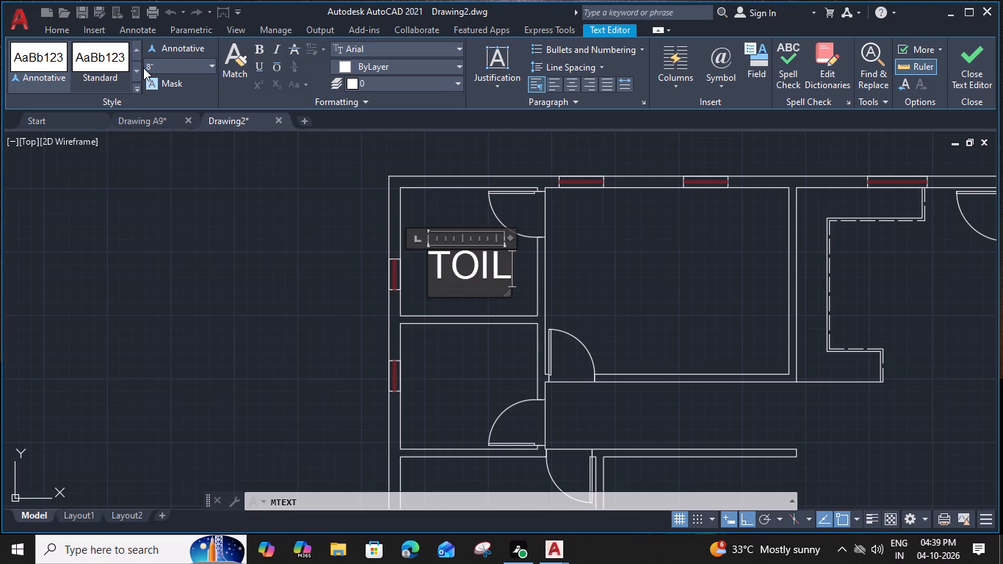
text(ET)
key(space)
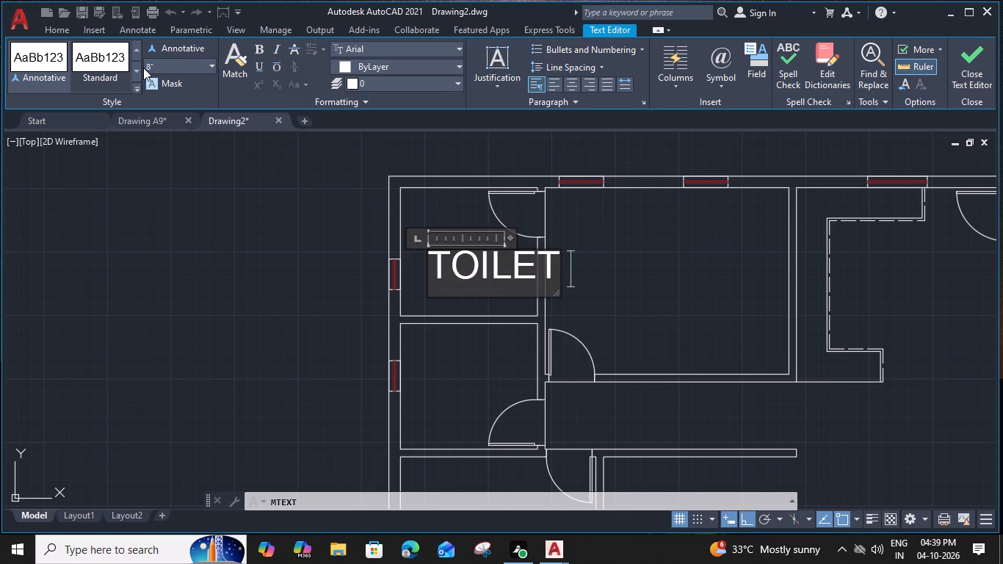
key(shift+ampersand)
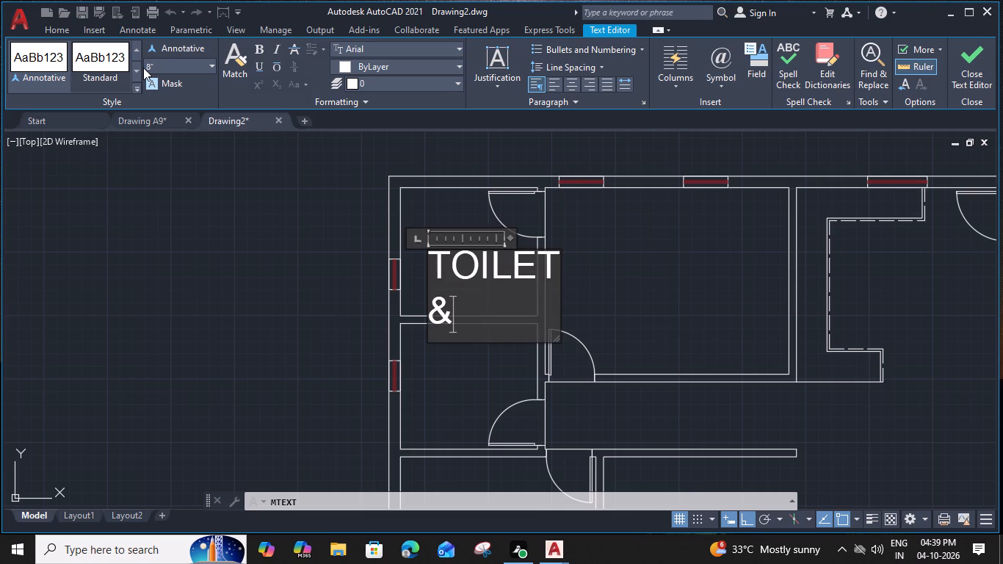
drag(510, 238, 565, 243)
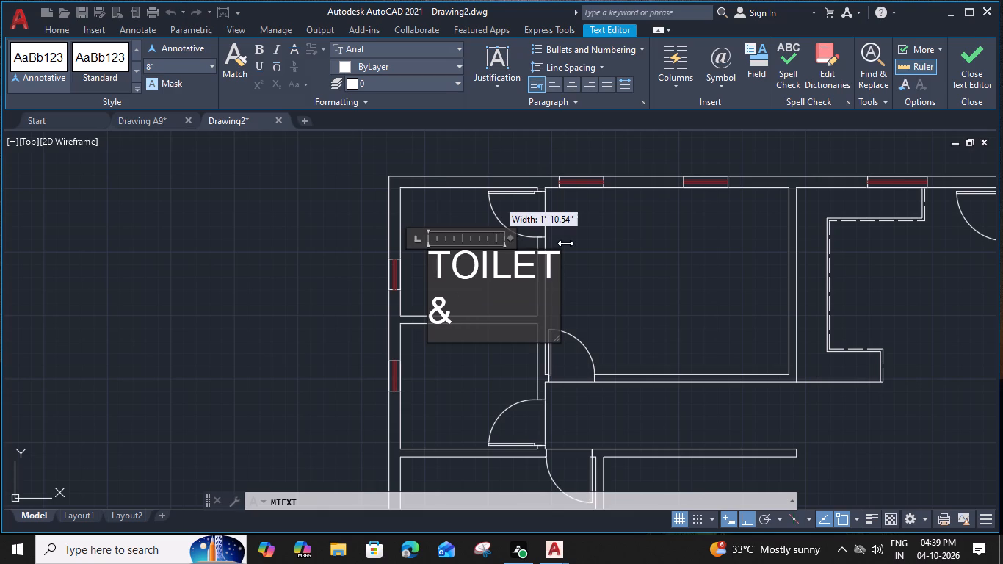
drag(565, 243, 679, 262)
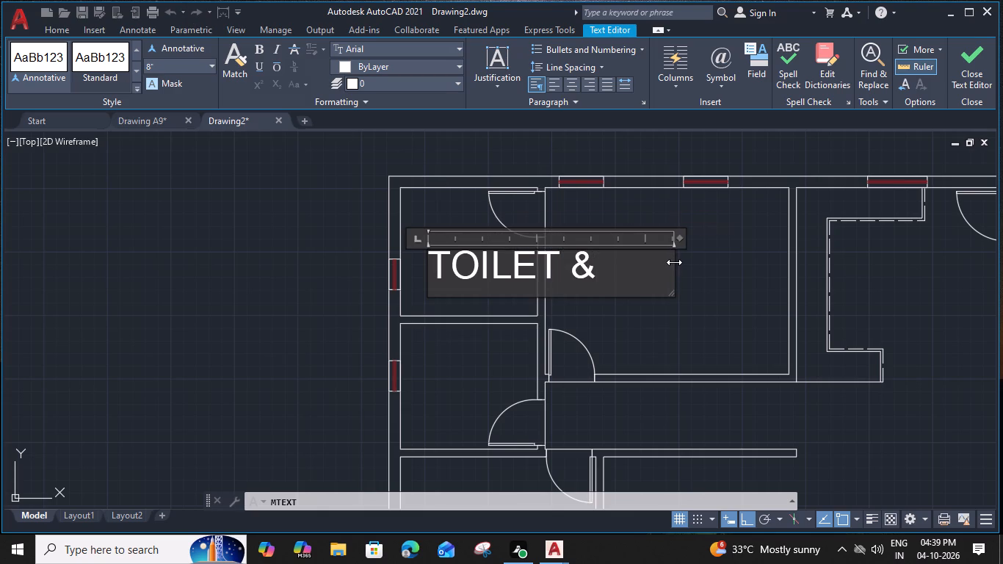
key(space)
text(BATH)
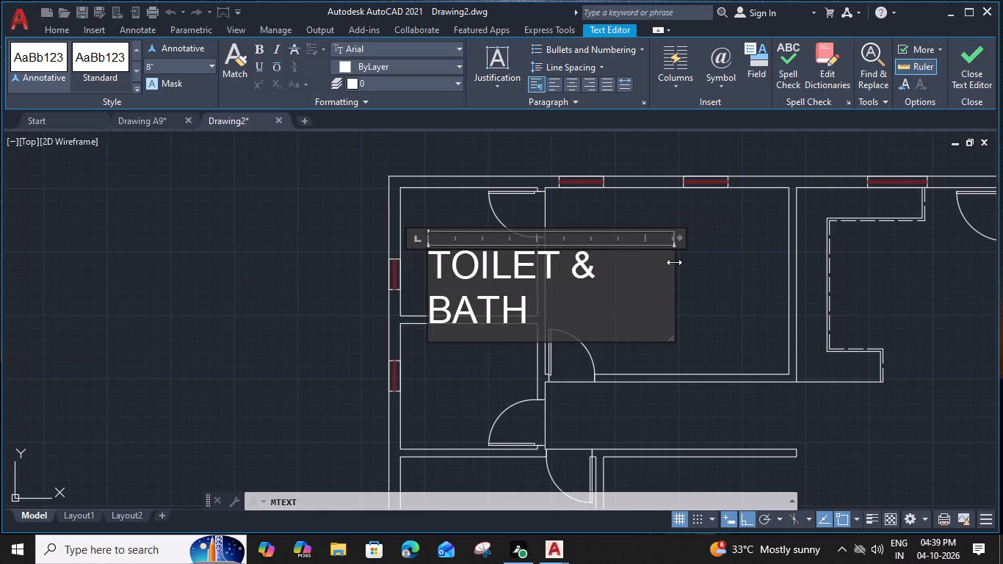
drag(681, 240, 710, 240)
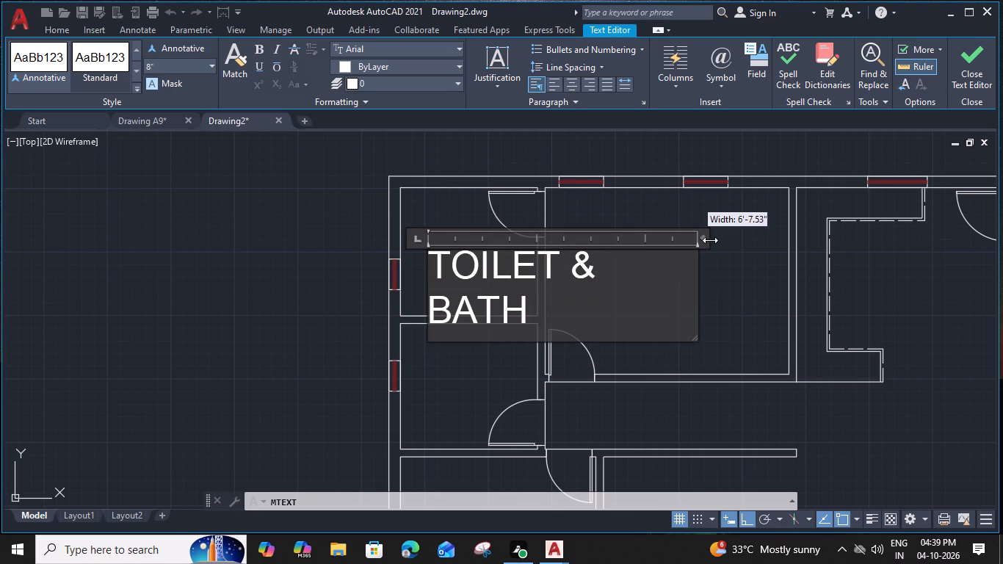
drag(710, 240, 734, 243)
click(756, 300)
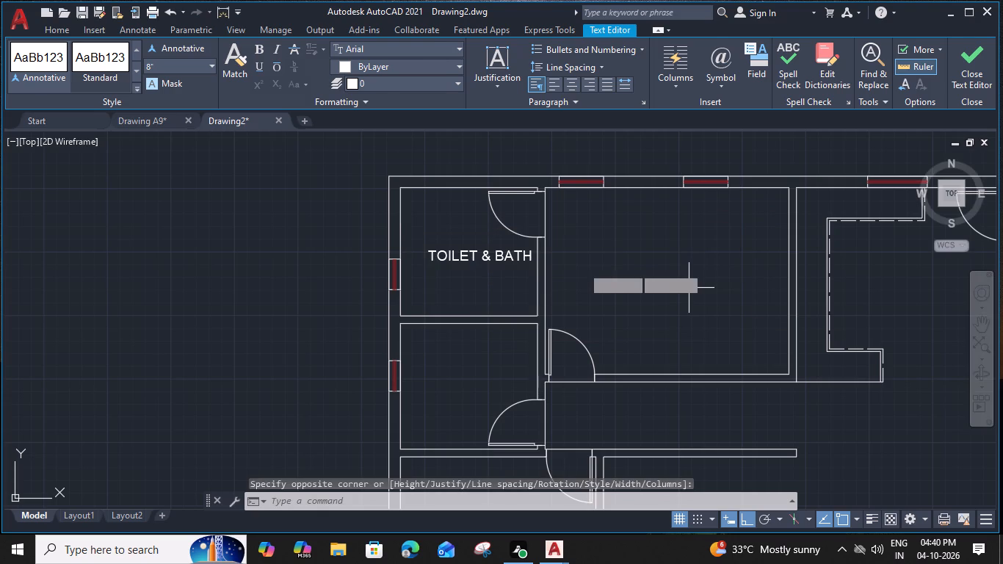
Move the TOILET & BATH label about 11" straight west inside the northwest room.
click(434, 261)
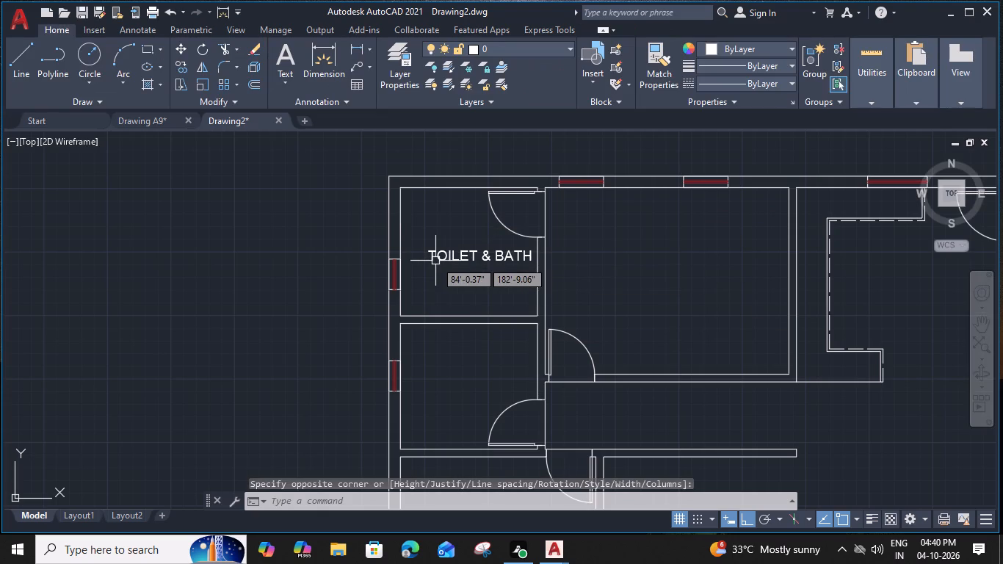
key(m)
key(space)
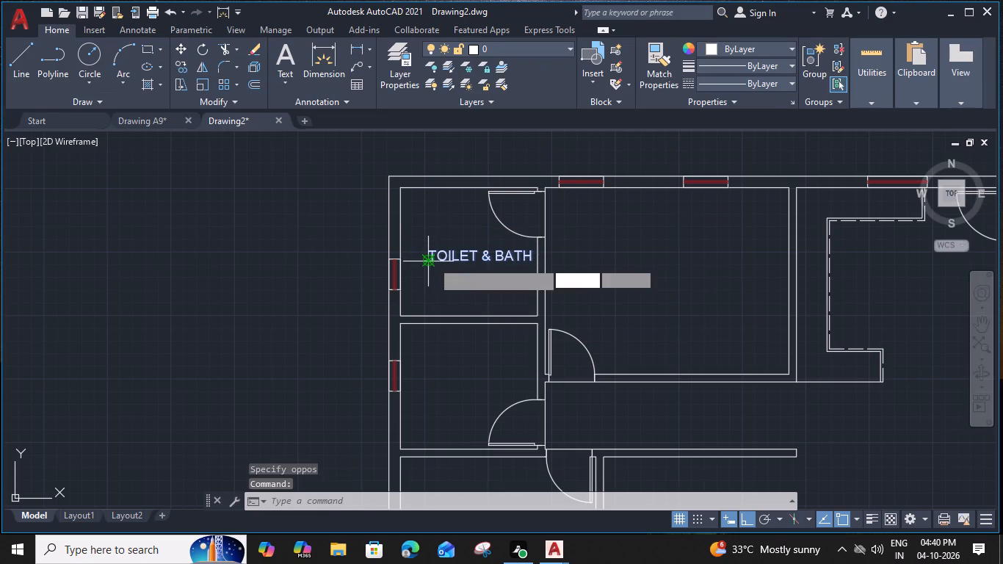
click(432, 261)
click(414, 264)
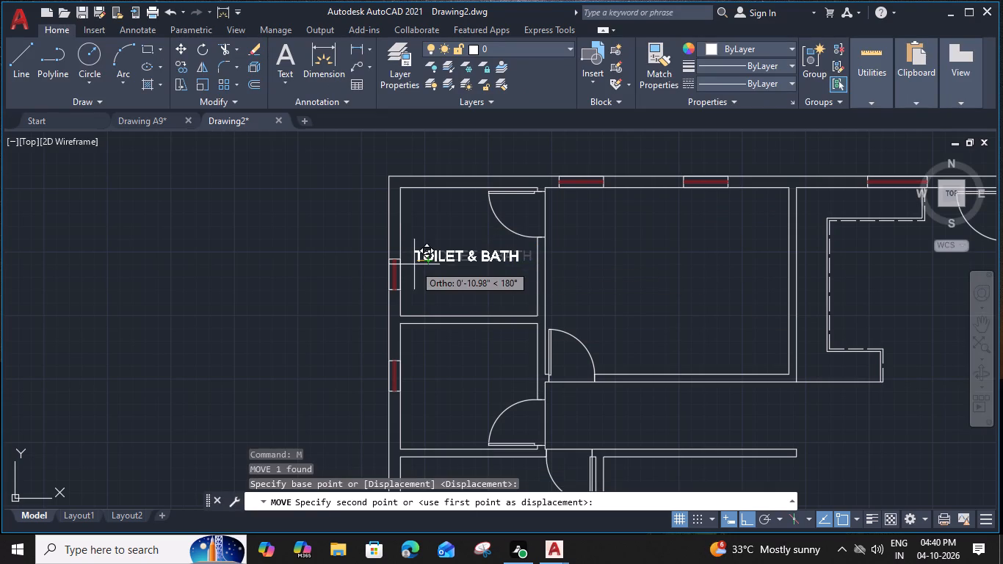
Copy the TOILET & BATH label straight south into the adjoining room below the northwest room.
click(451, 254)
text(CO)
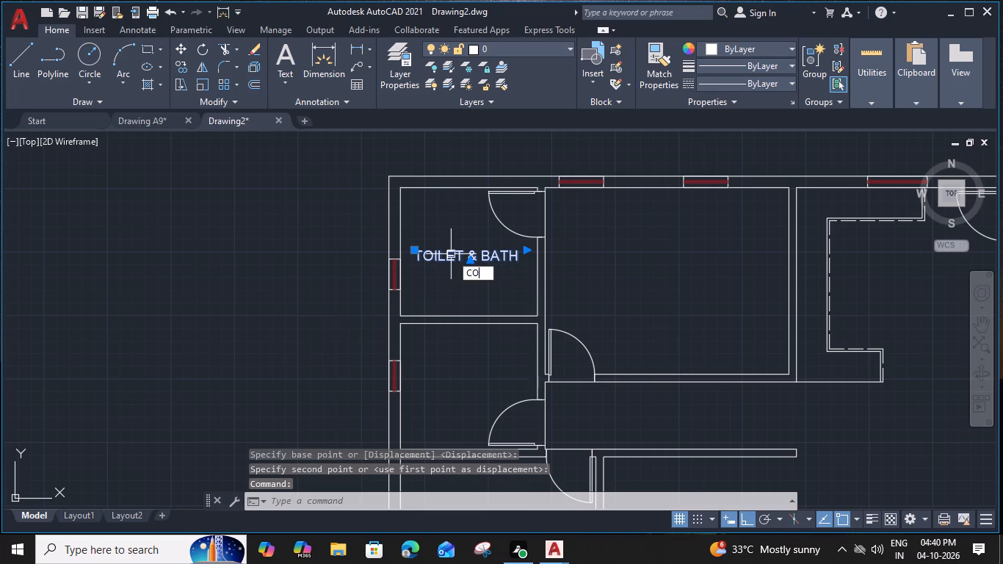
key(space)
scroll(424, 264, up, 1)
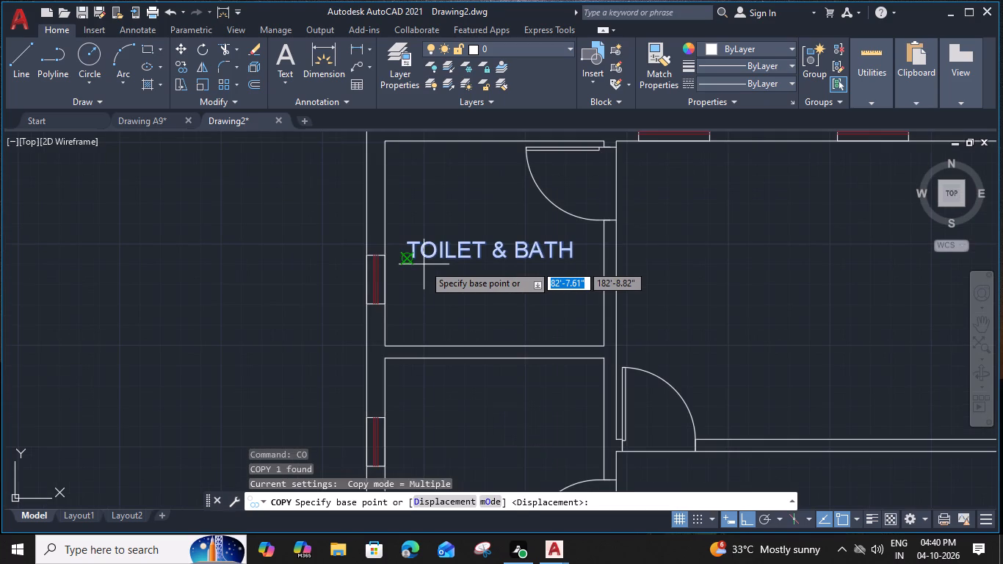
click(408, 259)
middle_drag(410, 386, 413, 293)
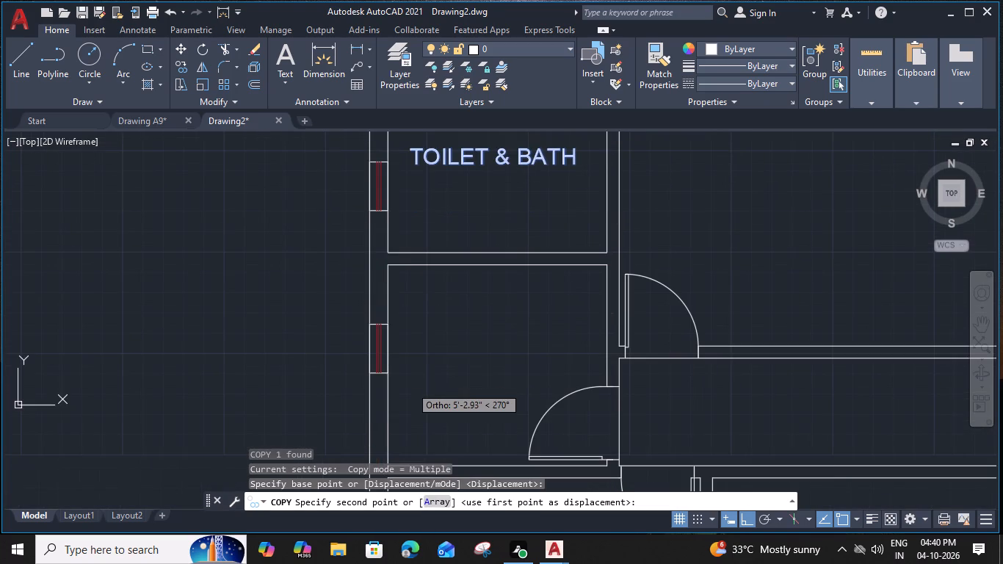
click(418, 334)
key(Escape)
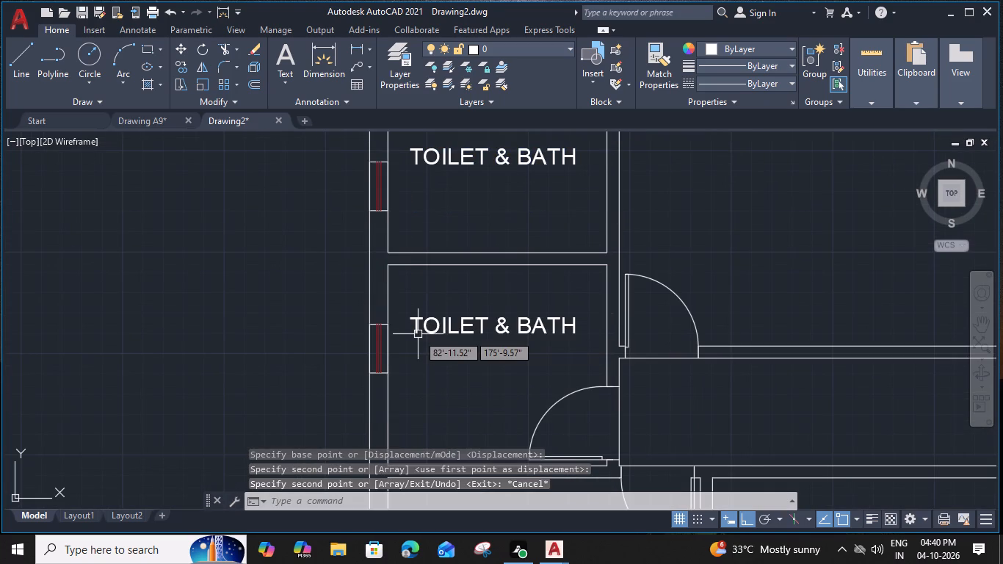
Add the second line 7'-4"X8'-5" to the northwest room's TOILET & BATH label, indented with five spaces to centre it.
double_click(466, 153)
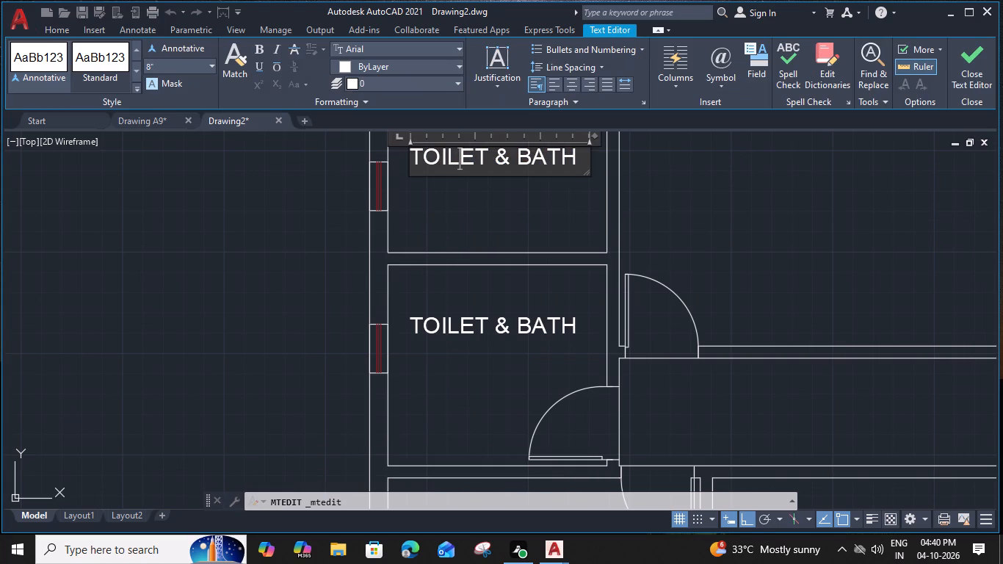
middle_drag(480, 166, 481, 205)
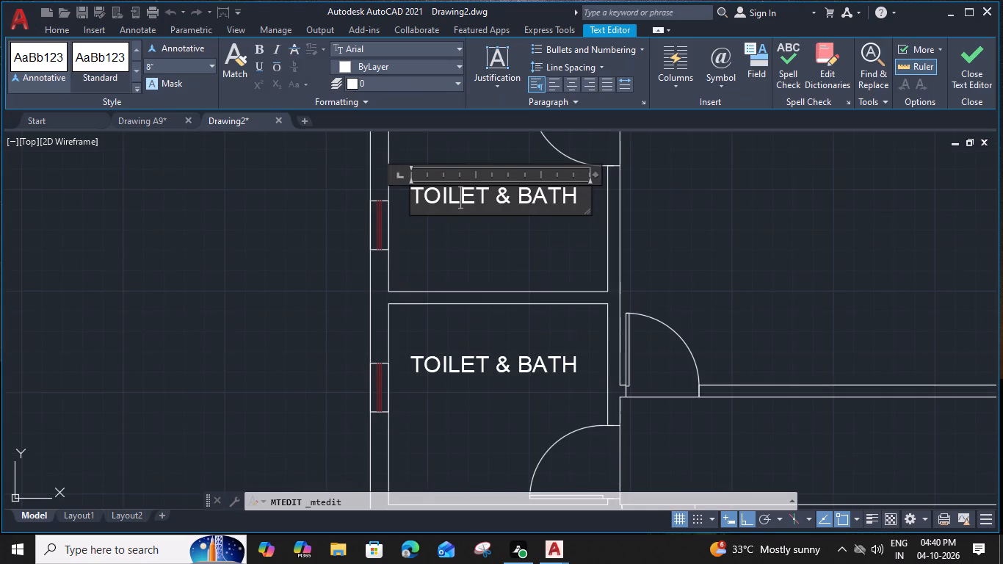
click(578, 205)
key(Return)
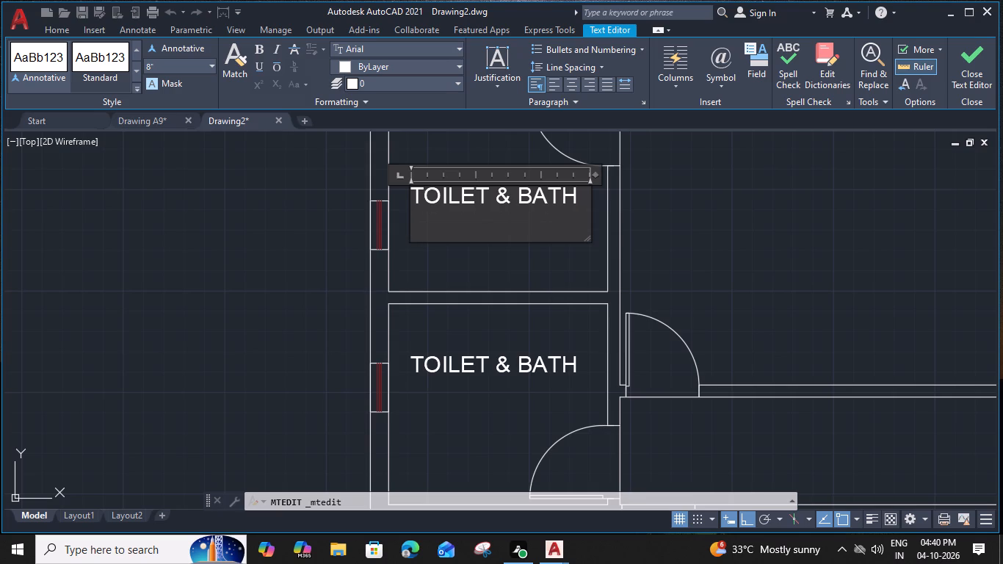
text(7'-)
text(4"X)
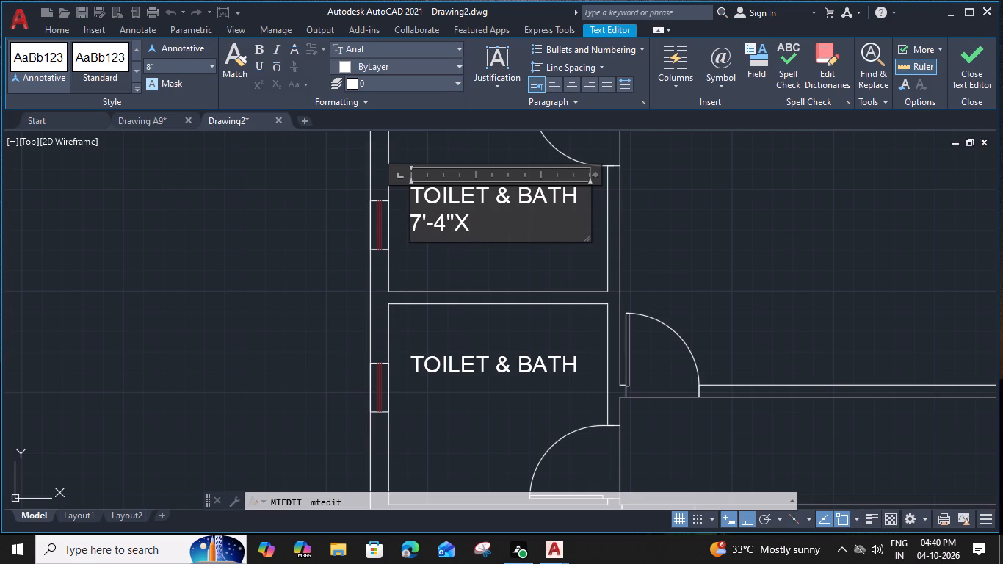
key(8)
key(apostrophe)
key(minus)
text(5")
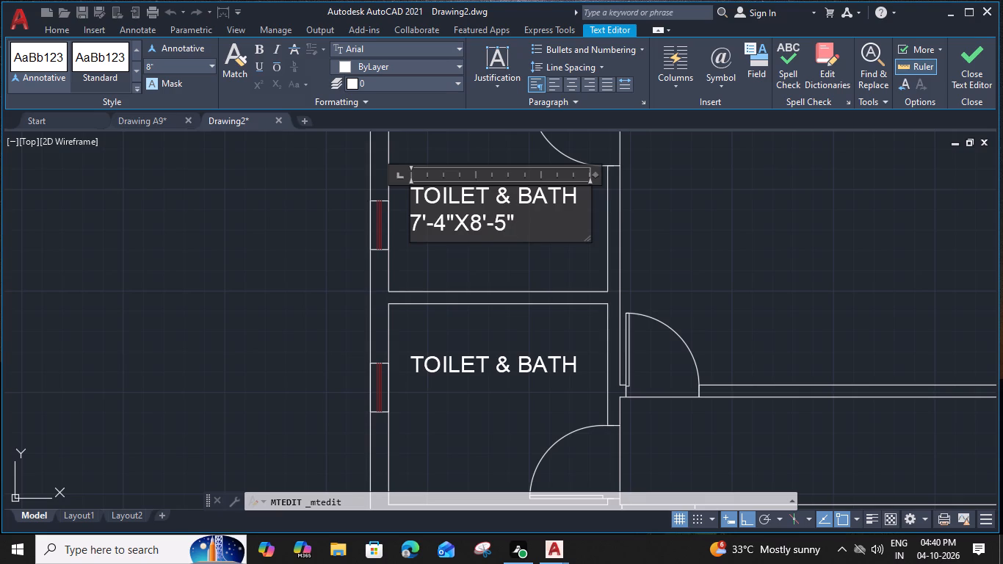
click(413, 219)
key(space)
key(space)
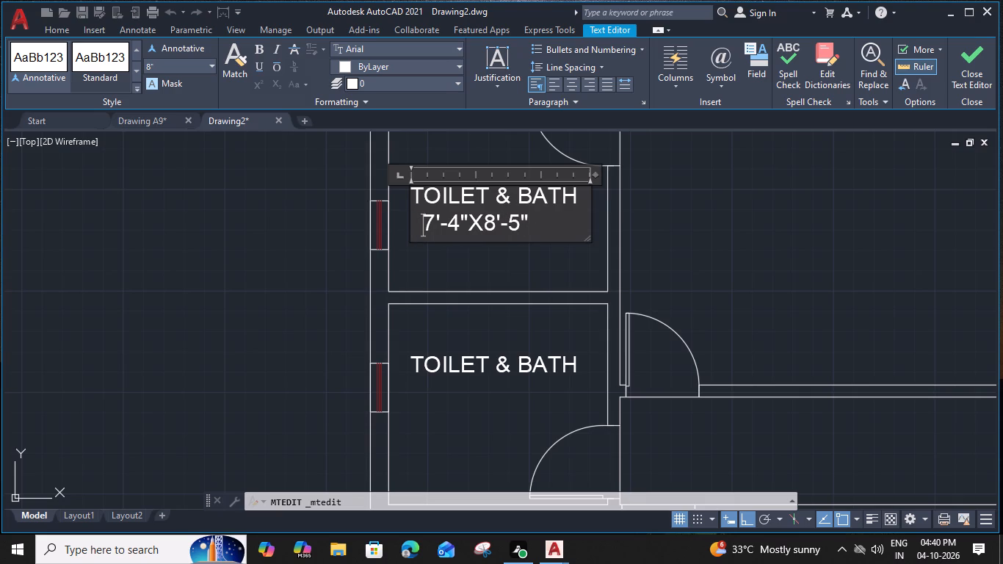
key(space)
key(space)
key(space)
click(493, 272)
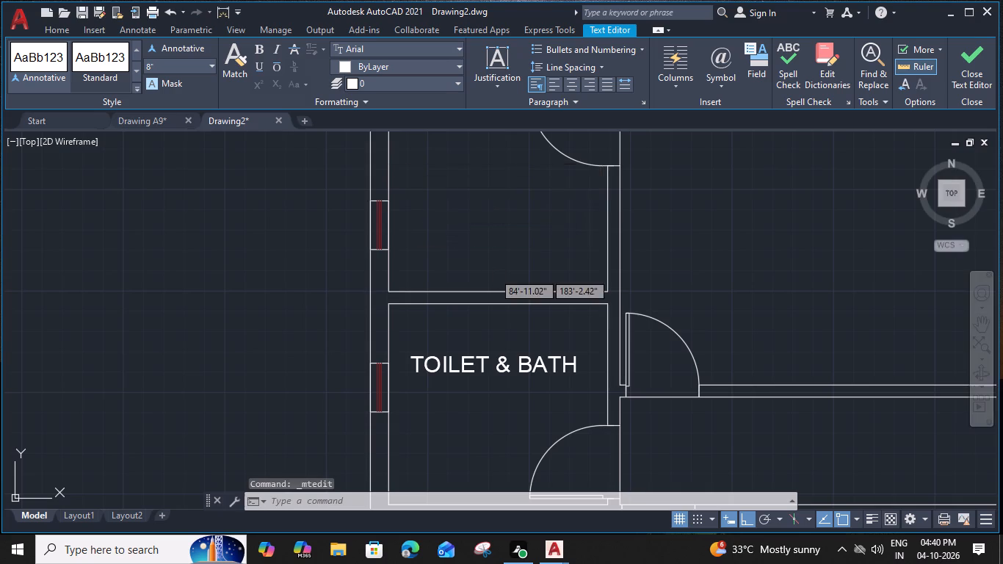
Add the second line 7'-4"X8'-4" to the lower TOILET & BATH label, indented with six spaces to centre it.
double_click(466, 372)
middle_drag(460, 406, 460, 405)
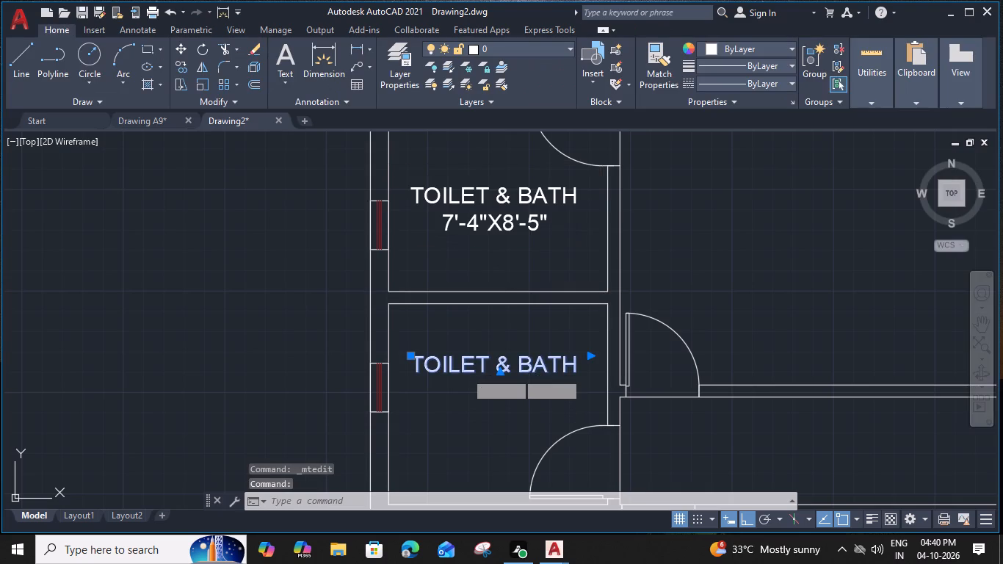
middle_drag(460, 405, 458, 333)
click(575, 297)
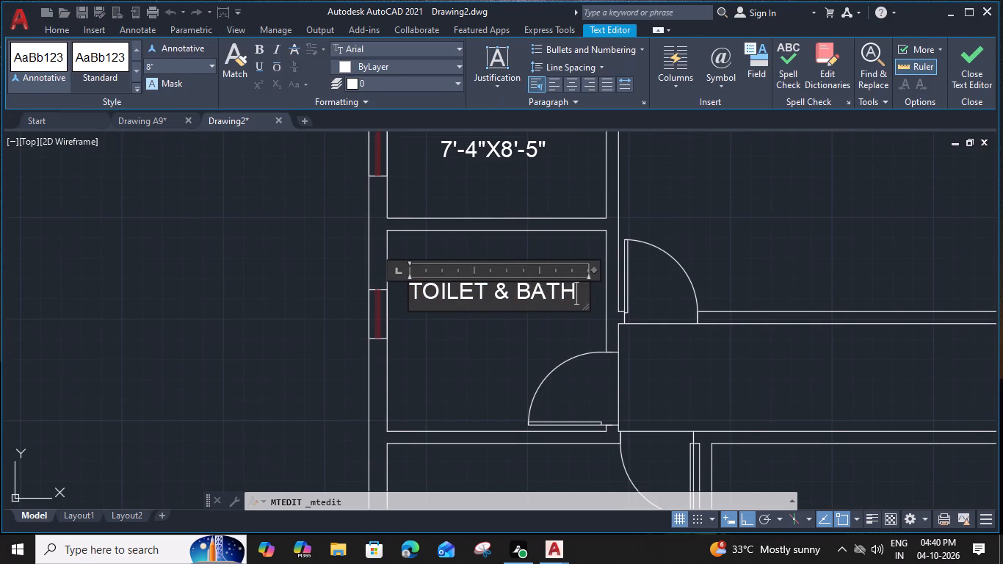
key(Return)
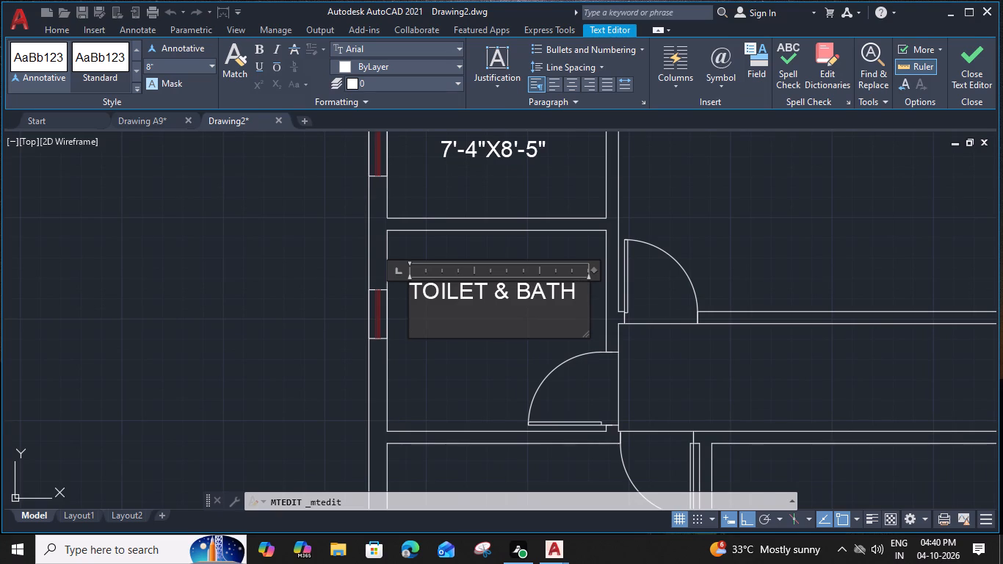
text(7'-4")
key(x)
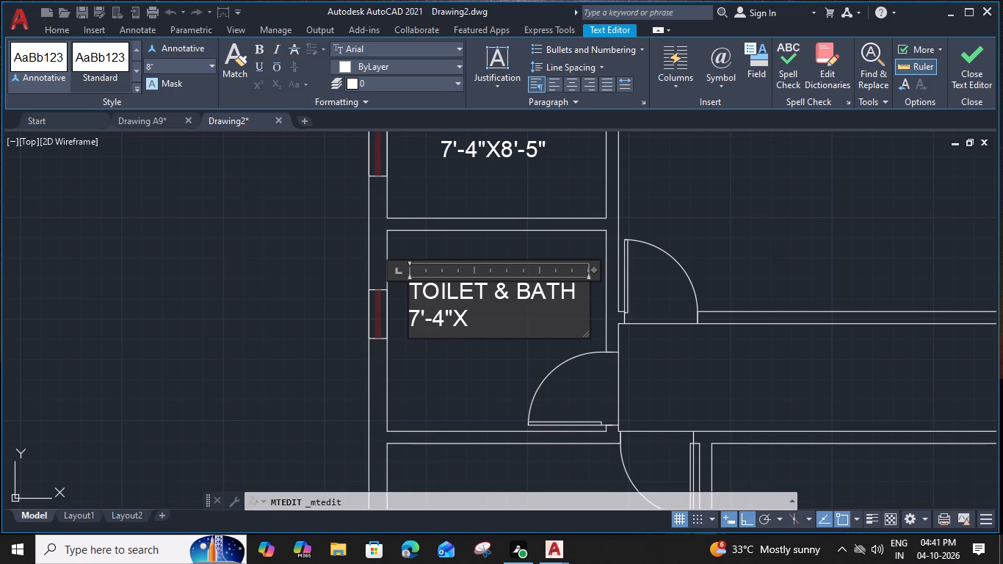
key(8)
text('4)
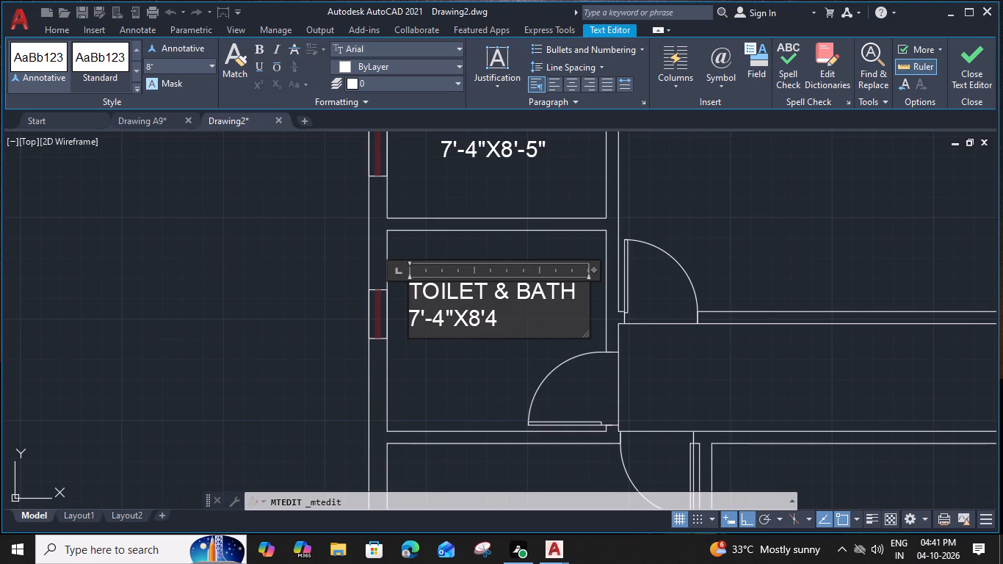
key(BackSpace)
text(-4")
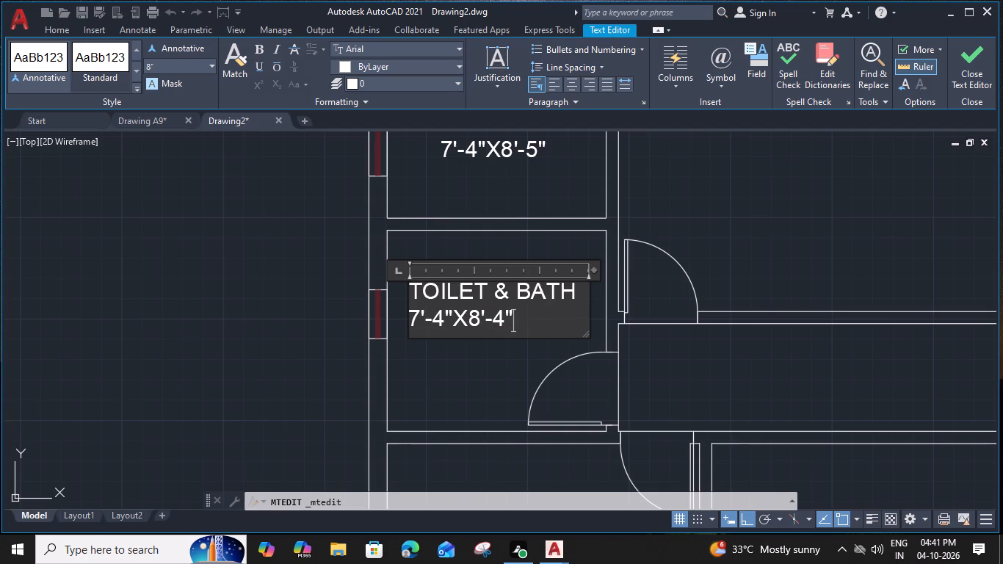
click(408, 319)
key(space)
key(space)
key(space)
key(space)
key(space)
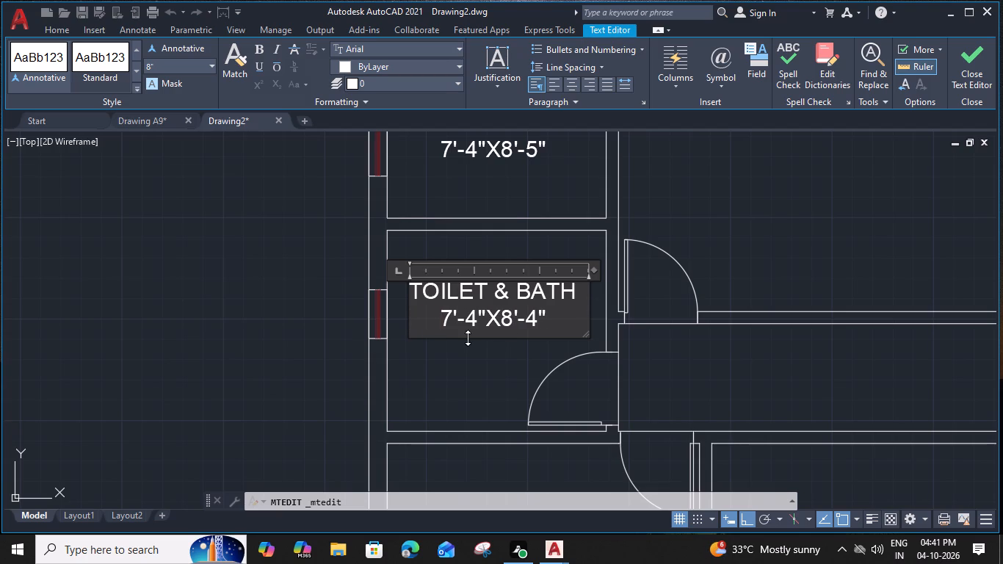
key(space)
click(499, 366)
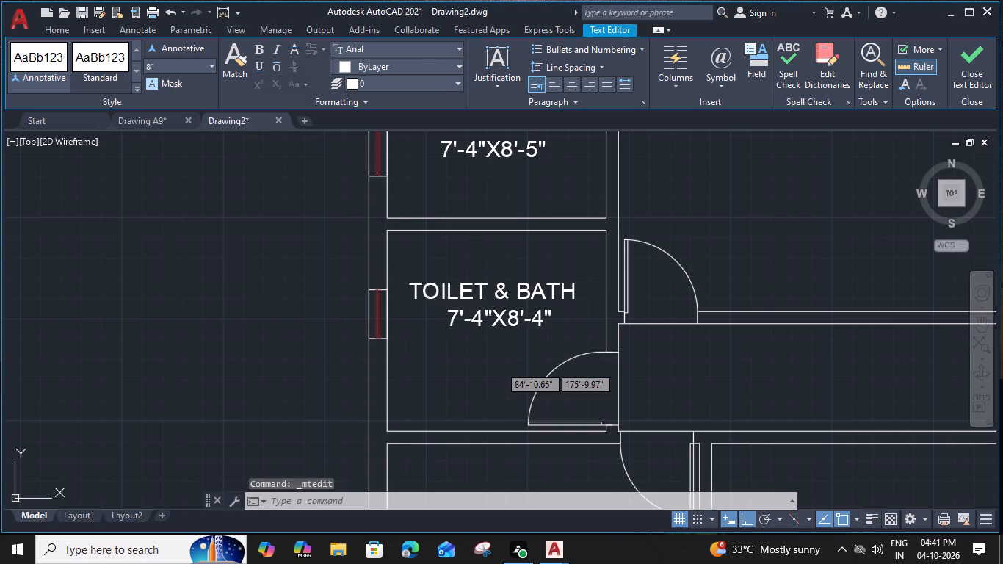
Copy the lower room's two-line TOILET & BATH label straight south into the southwest corner room.
click(485, 292)
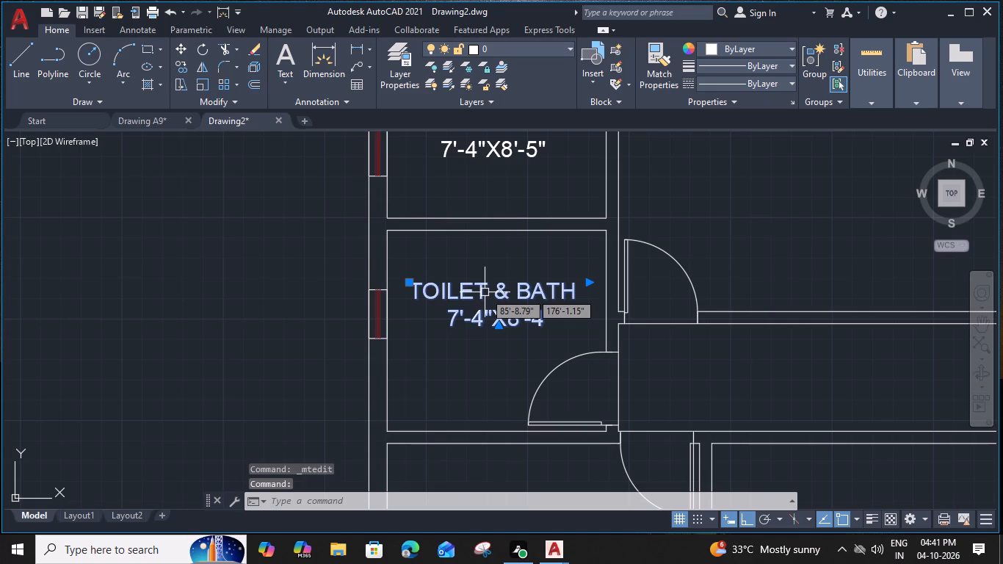
text(CO)
key(space)
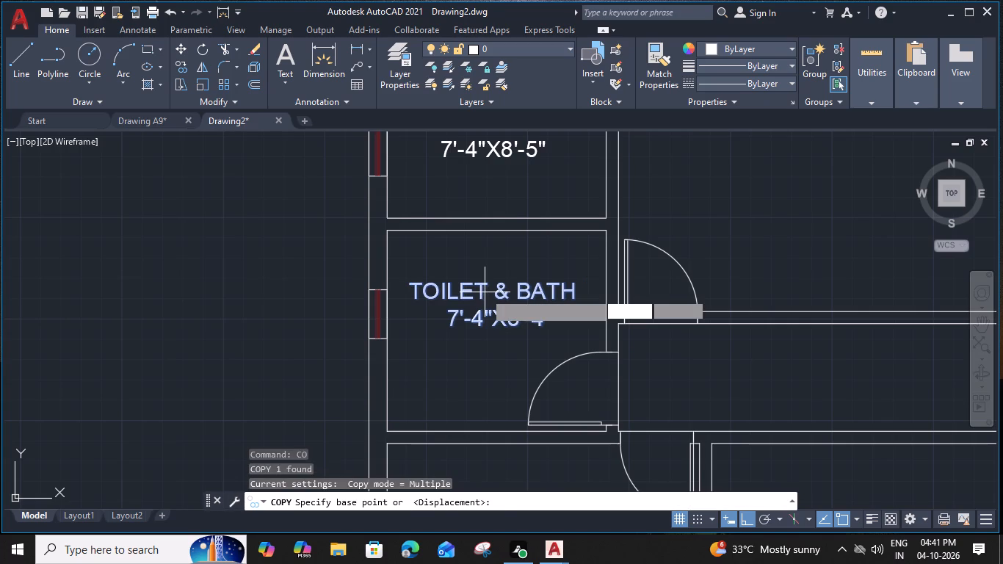
click(388, 280)
middle_drag(394, 357, 403, 242)
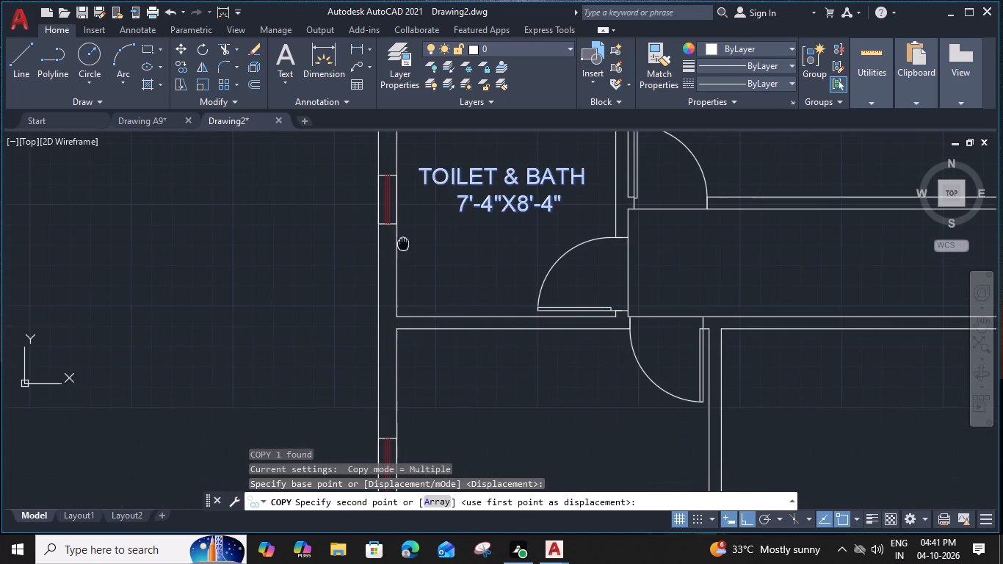
middle_drag(404, 345, 403, 275)
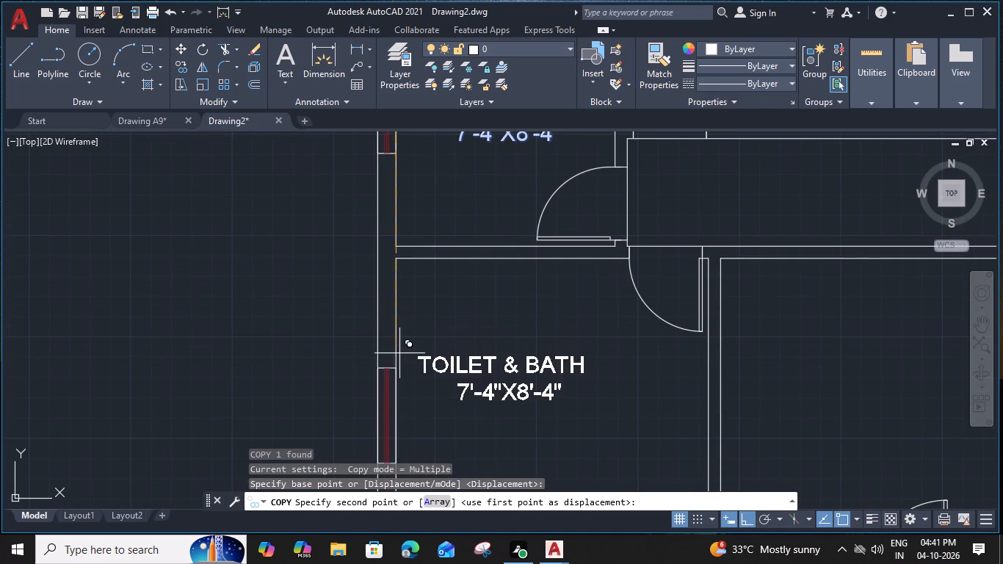
click(398, 361)
key(Escape)
Replace the first line of the southwest room's copied label with BEDROOM.
middle_drag(468, 354, 454, 372)
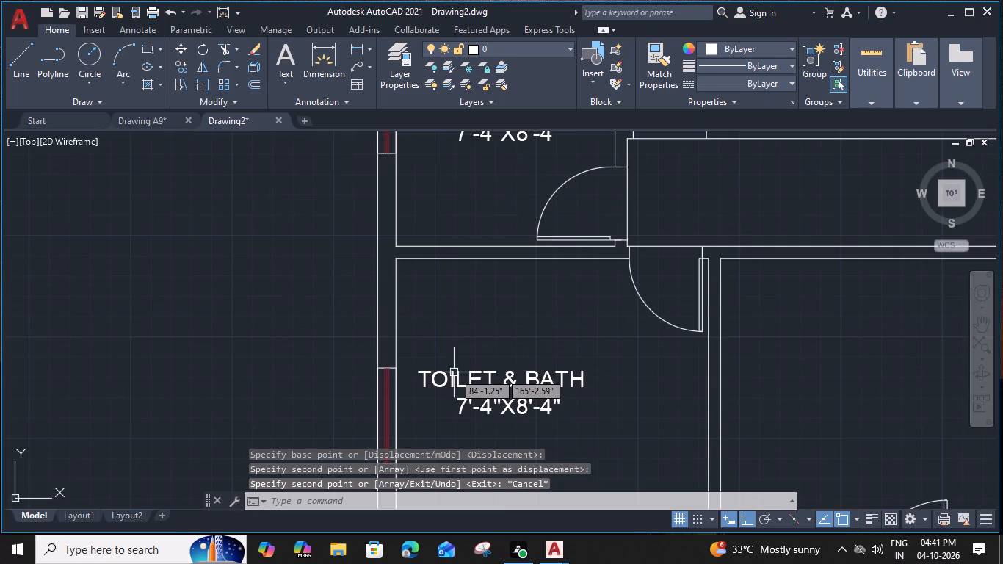
middle_drag(454, 372, 458, 245)
double_click(480, 275)
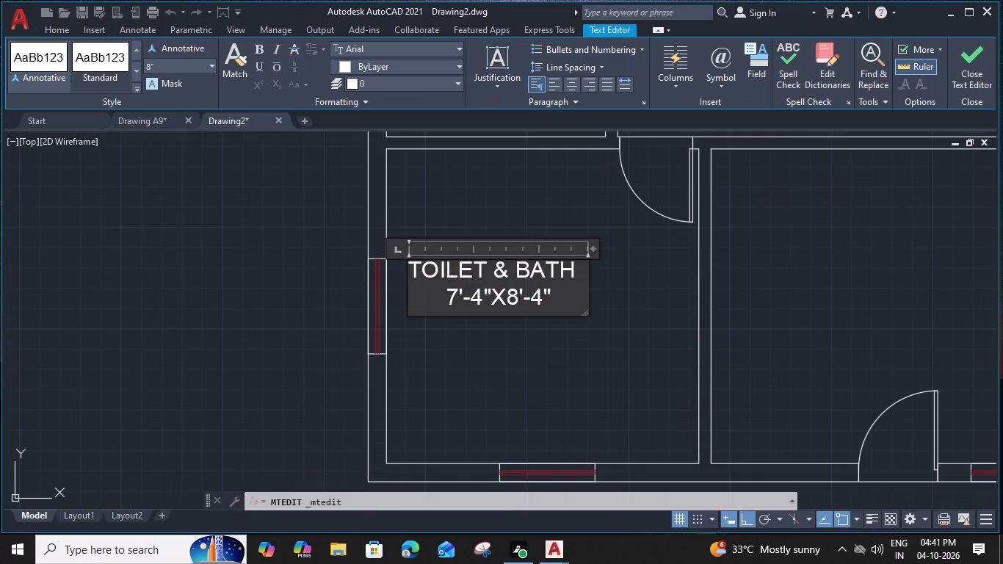
drag(575, 271, 358, 275)
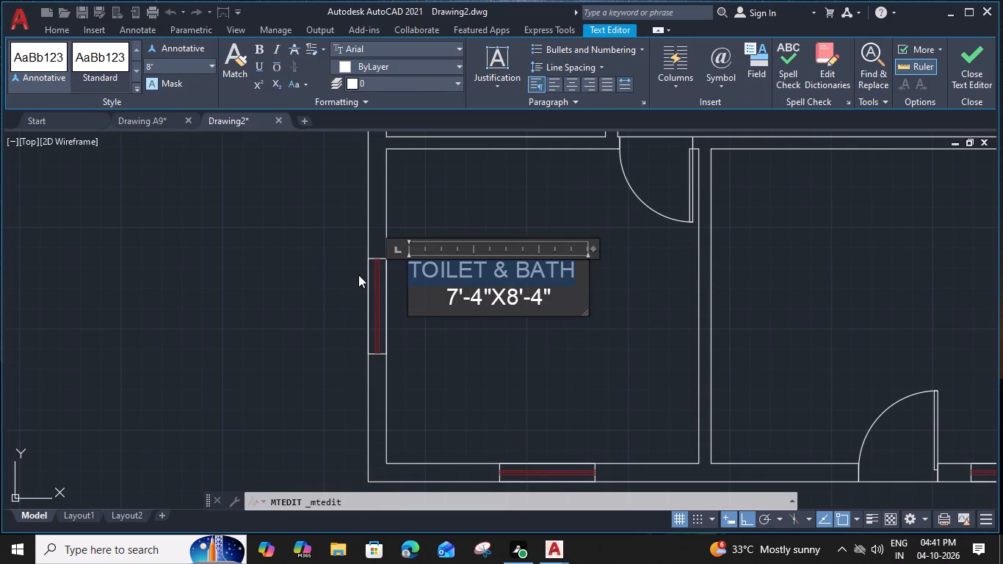
text(BEDROOM)
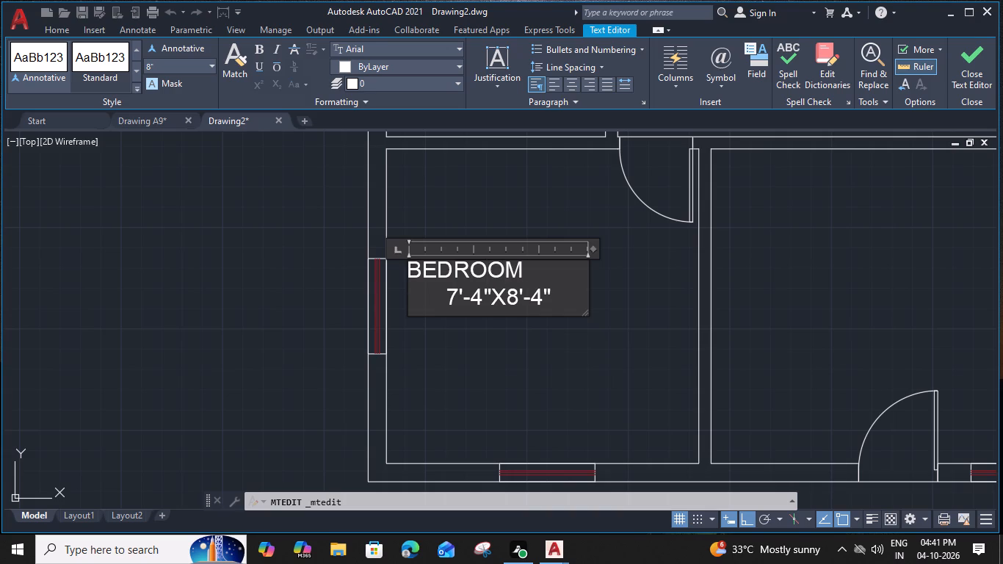
Change the BEDROOM label's dimension line to 12'-10"X12'-11" and widen the text box to keep it on one line.
click(444, 300)
drag(458, 299, 448, 300)
text(12)
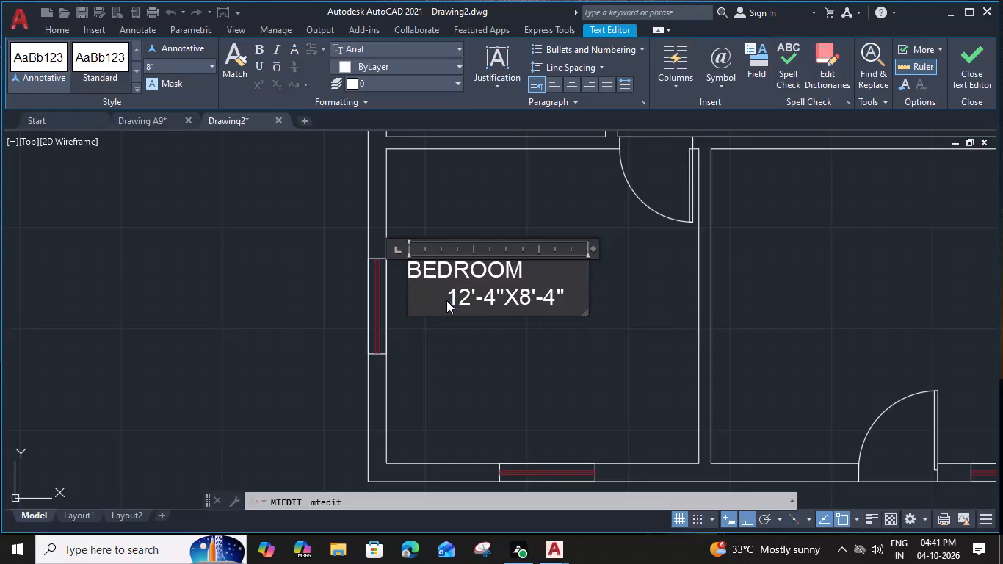
drag(492, 297, 483, 297)
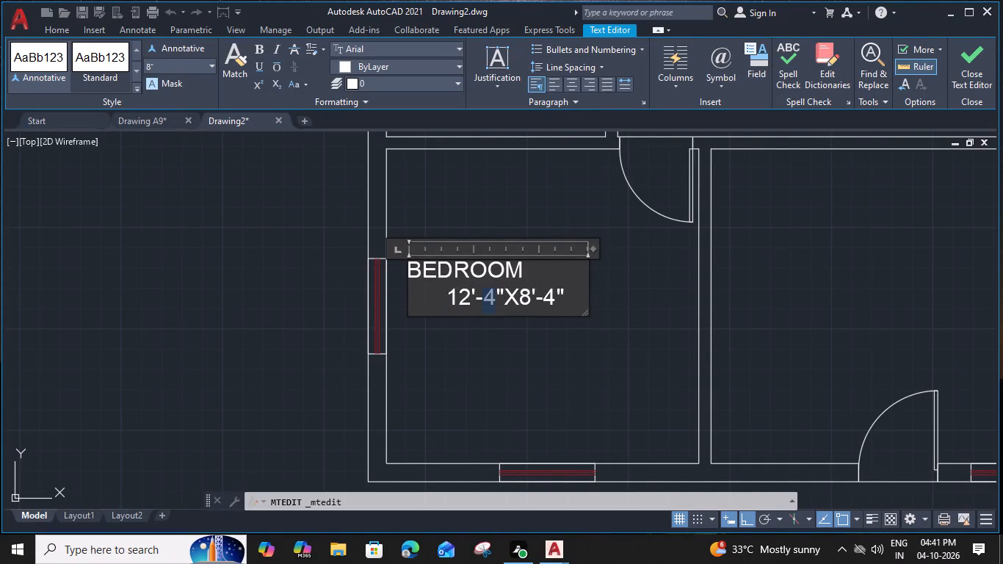
key(1)
key(0)
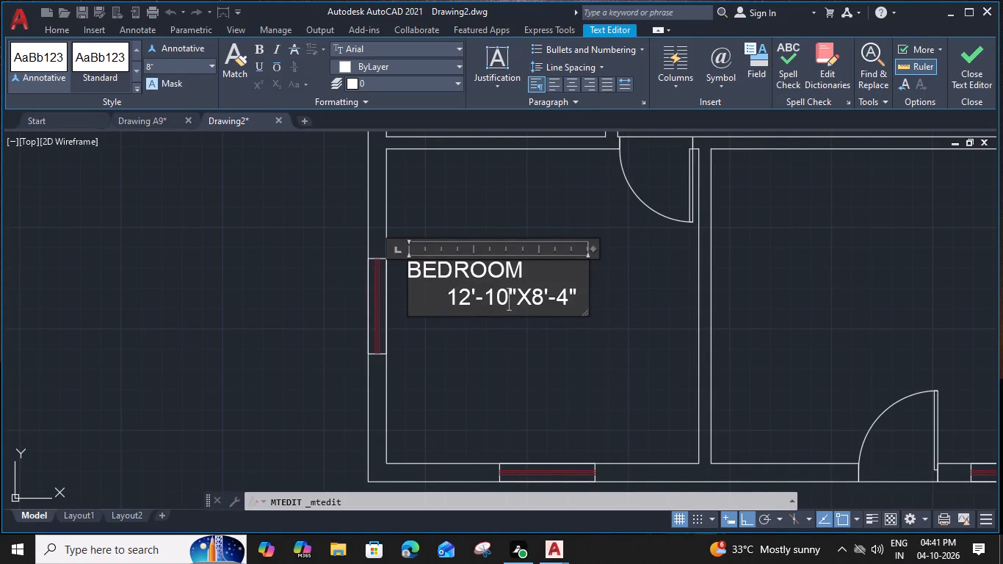
click(540, 300)
key(1)
key(2)
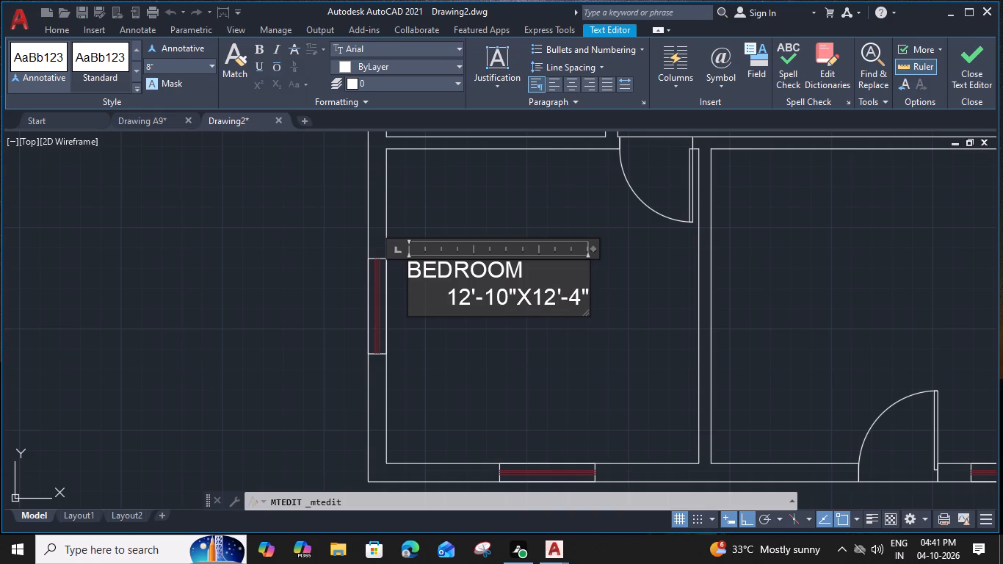
click(577, 301)
text(11)
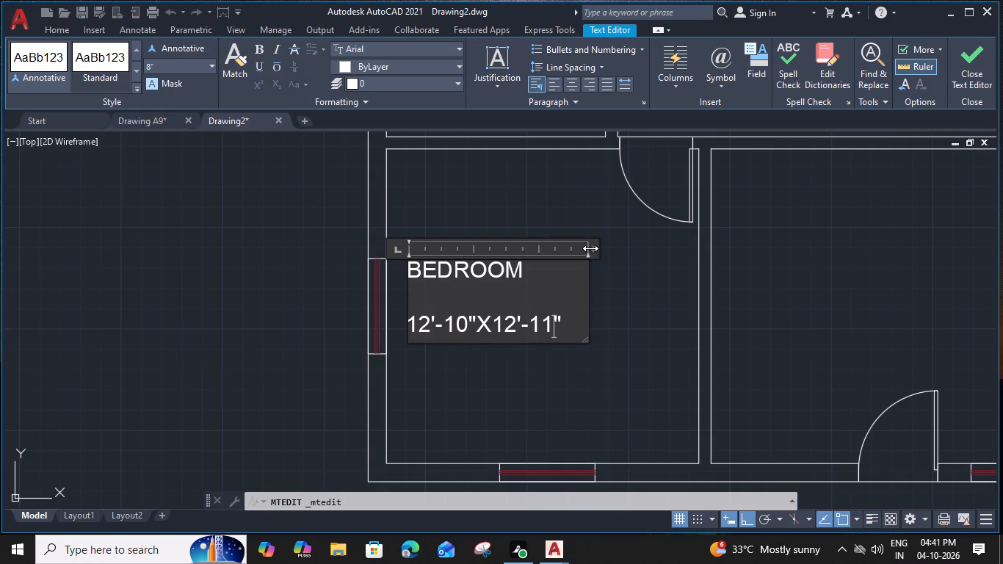
drag(590, 247, 605, 253)
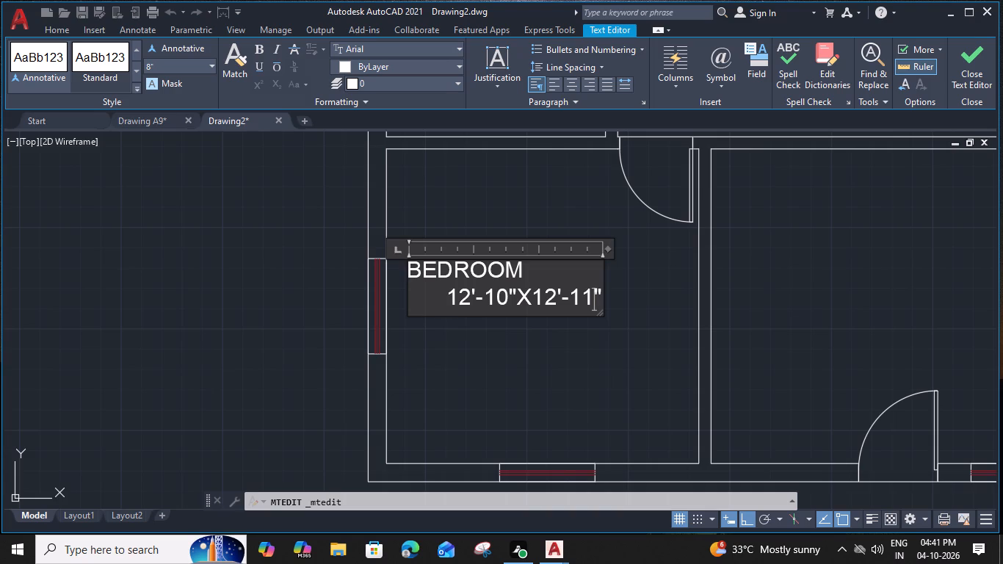
Remove the dimension line's indent, narrow the text box to fit, and centre BEDROOM above it with two leading spaces.
click(450, 296)
key(BackSpace)
key(BackSpace)
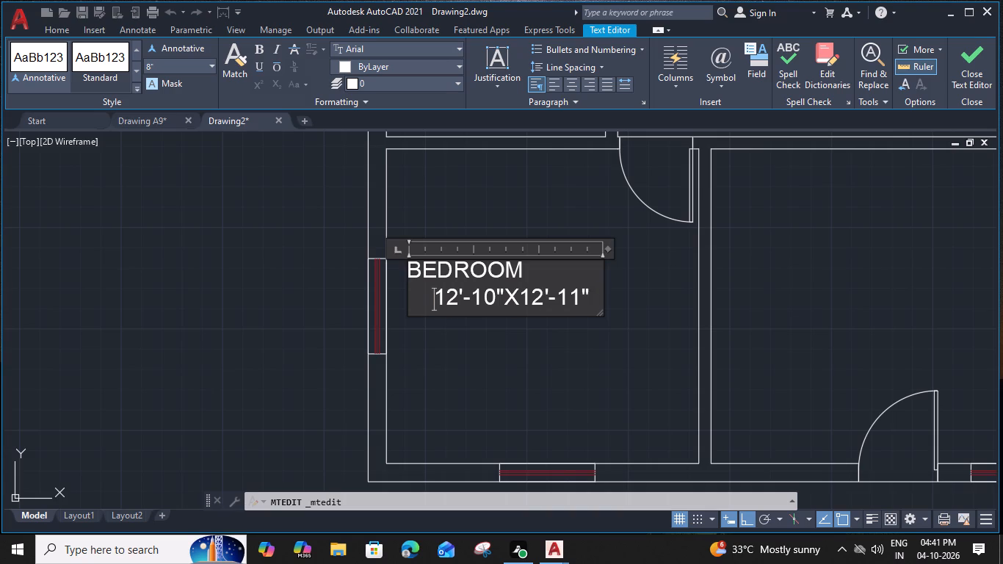
key(BackSpace)
key(BackSpace)
key(BackSpace)
key(BackSpace)
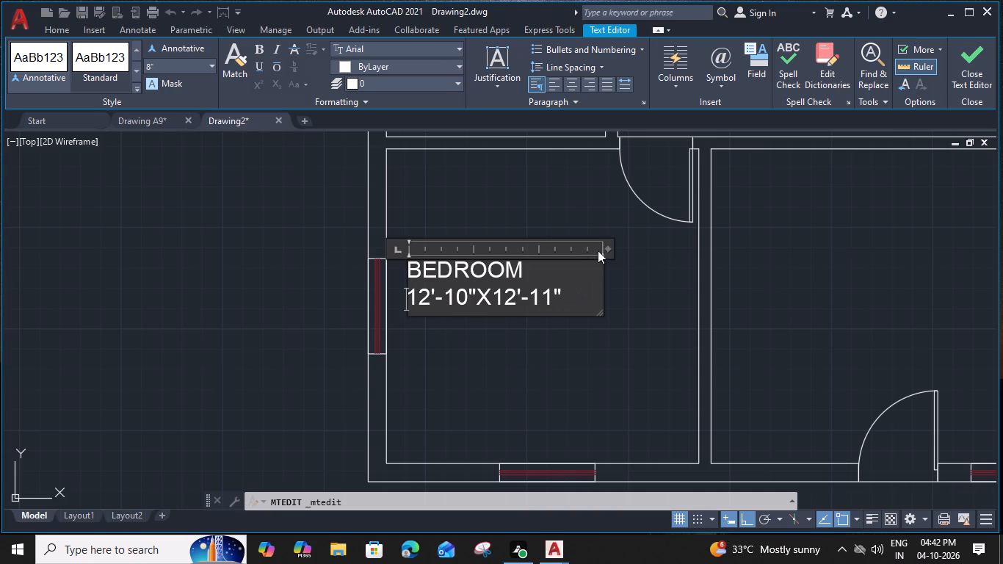
drag(607, 249, 565, 249)
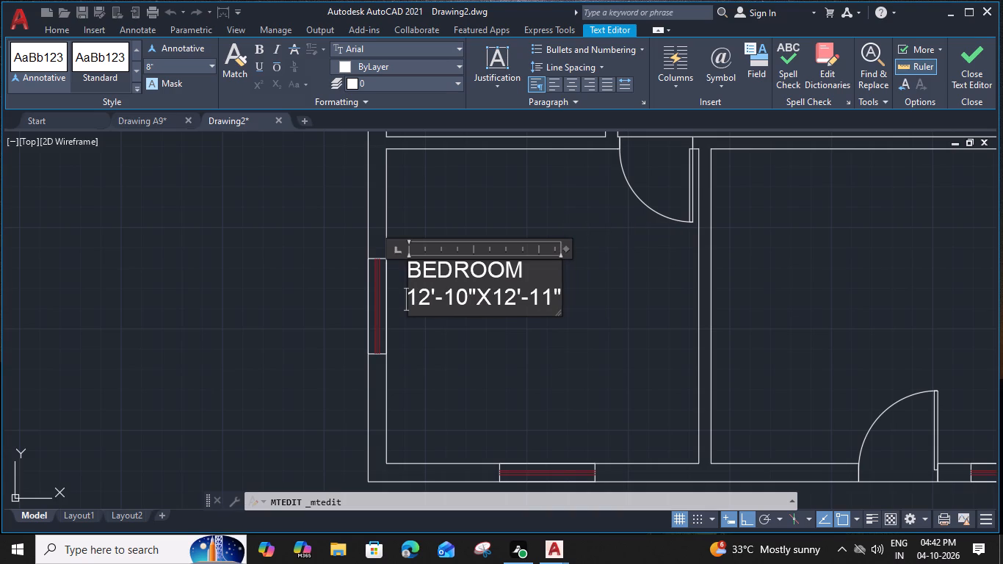
click(413, 272)
key(space)
key(space)
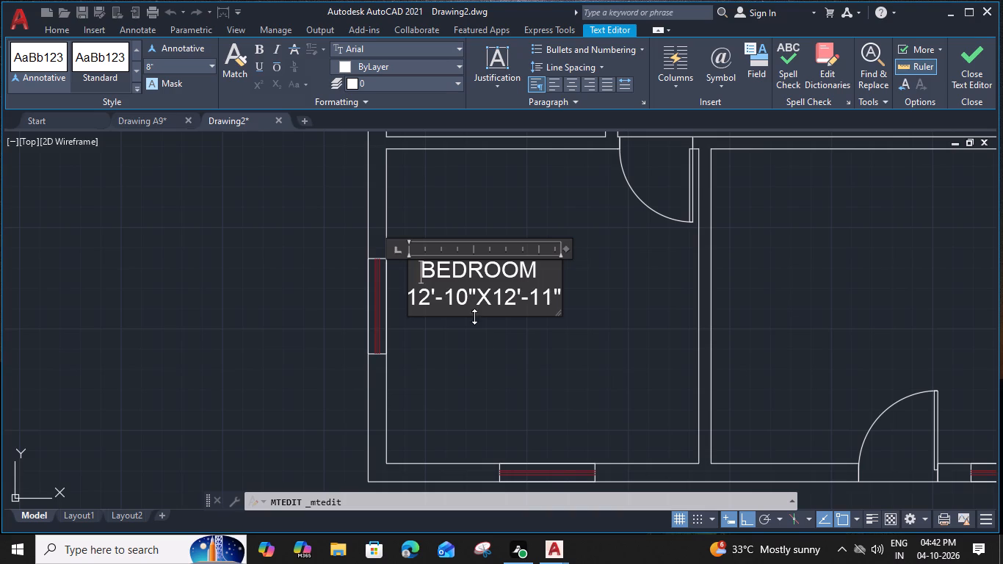
click(482, 343)
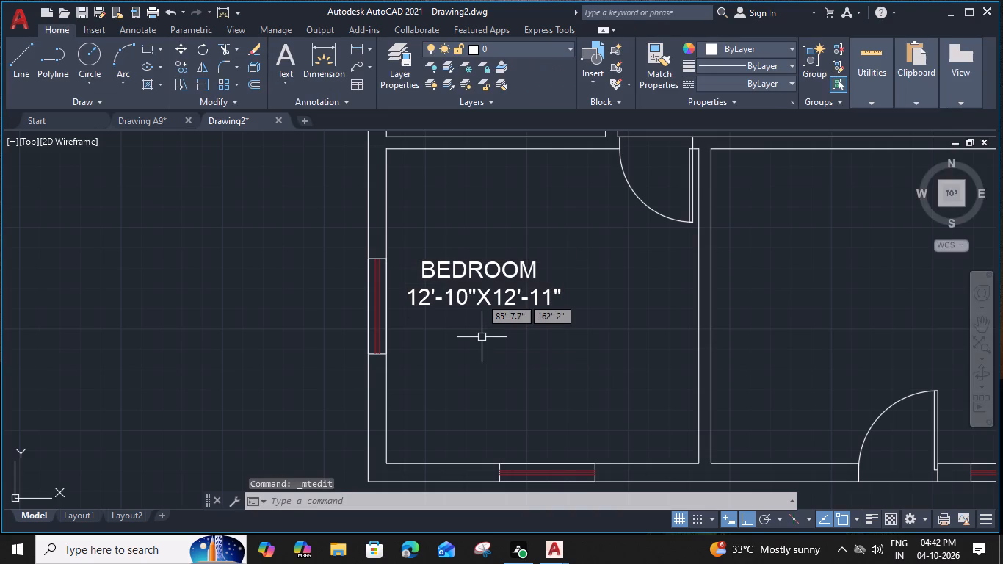
Move the BEDROOM label about 1'-11" straight east to centre it in the southwest room.
click(513, 269)
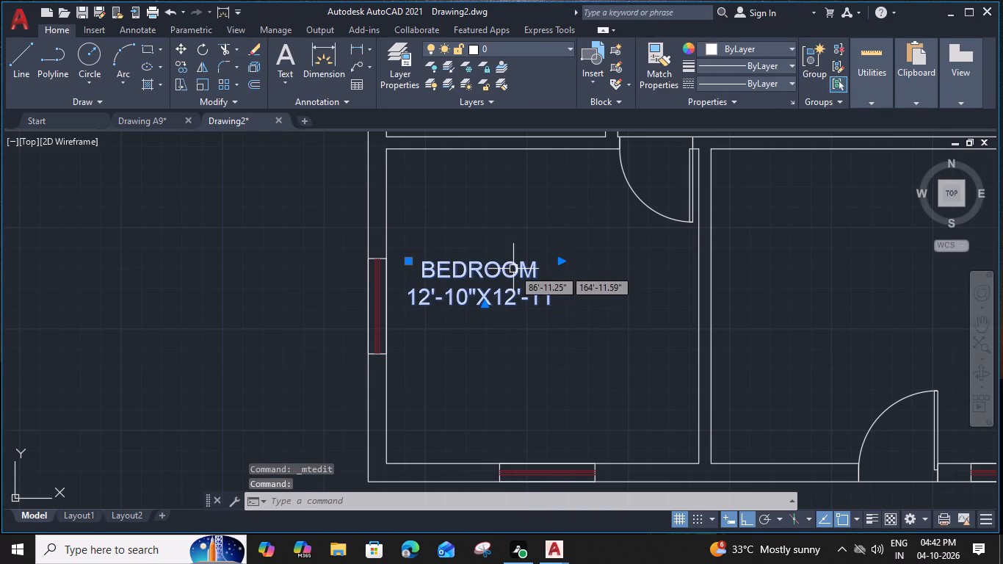
text(M)
key(space)
click(540, 281)
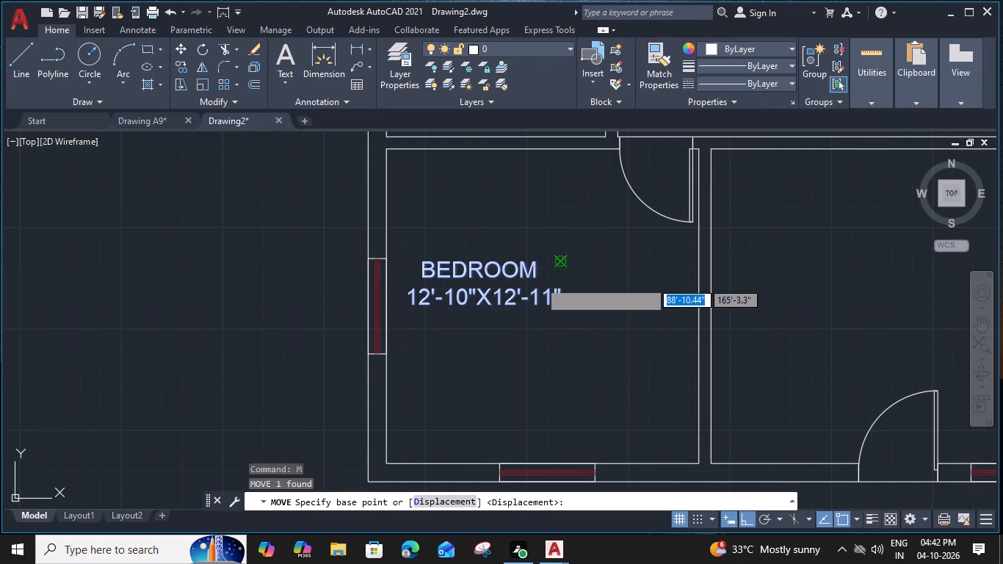
click(607, 278)
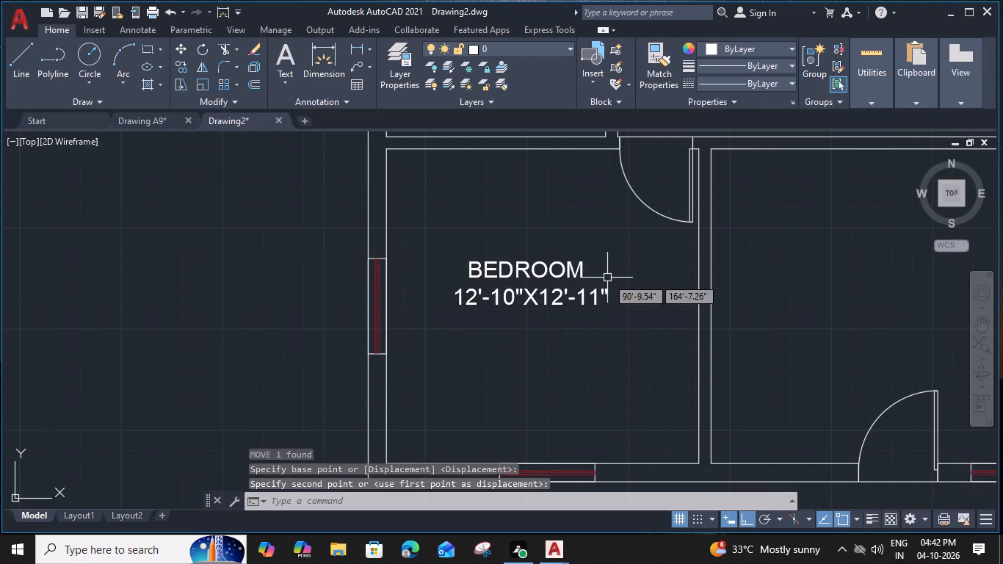
Copy the southwest room's BEDROOM label into the north room east of the toilets, from inner west wall to inner west wall.
click(581, 274)
key(c)
key(o)
key(space)
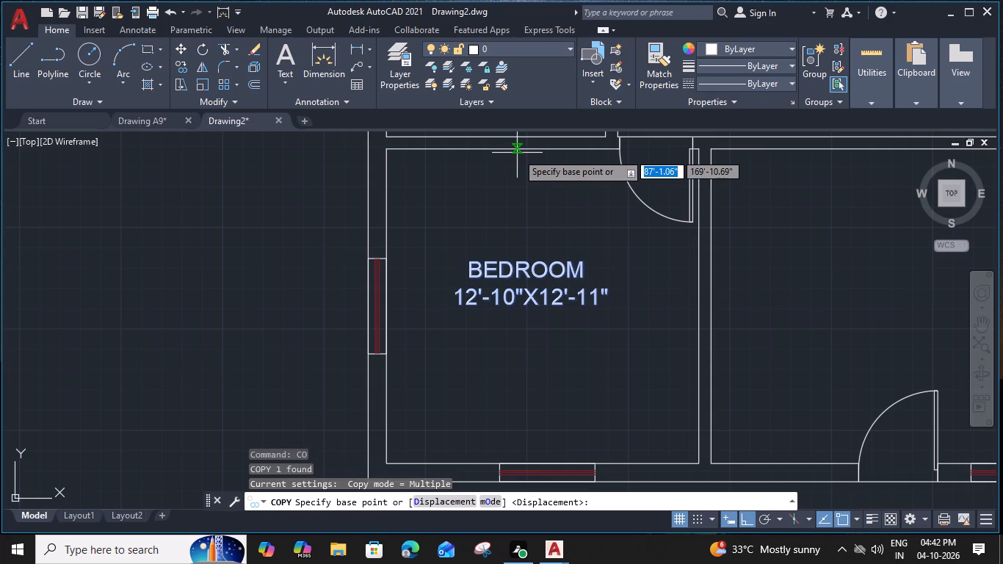
click(384, 300)
scroll(384, 300, down, 2)
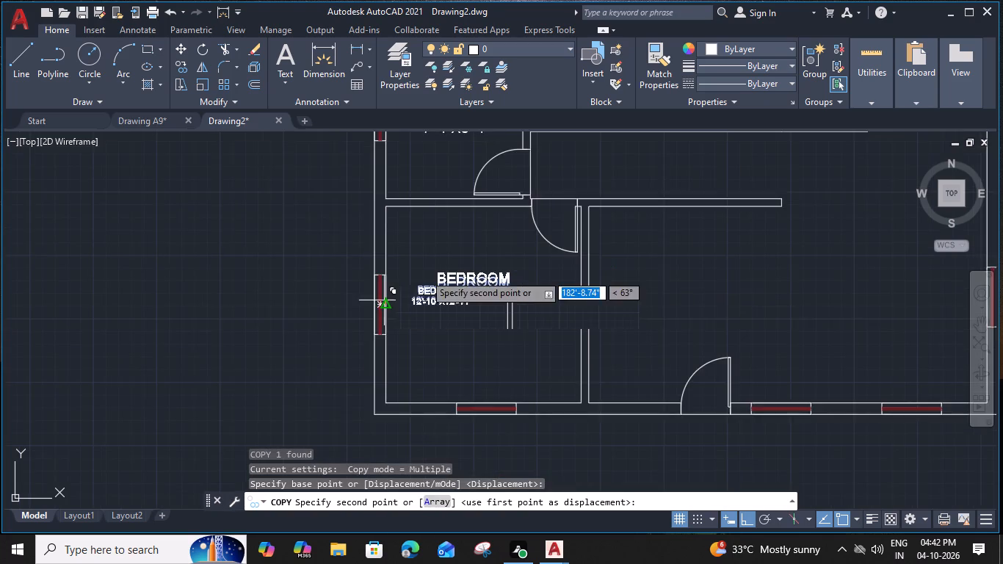
middle_drag(488, 240, 461, 336)
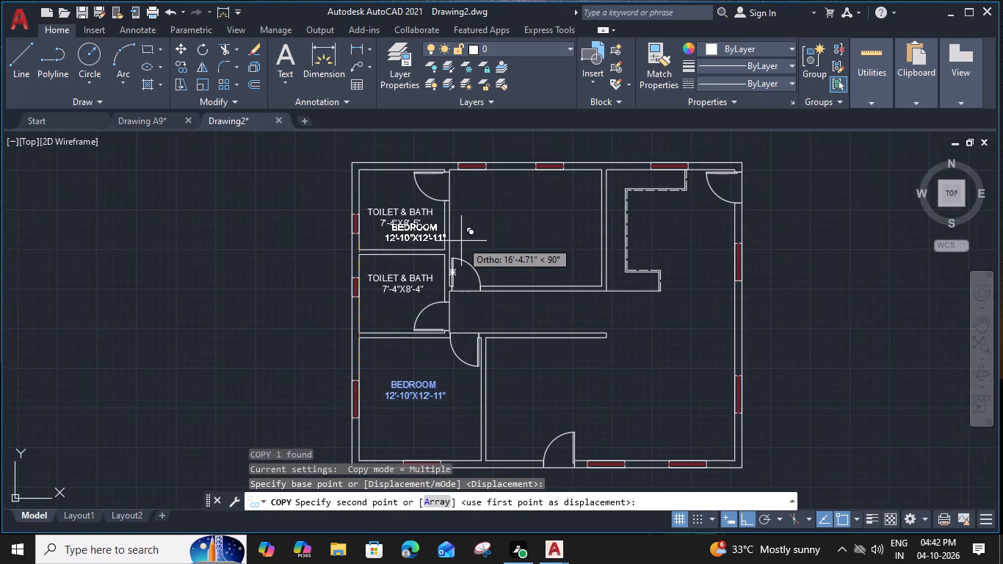
click(450, 230)
key(Escape)
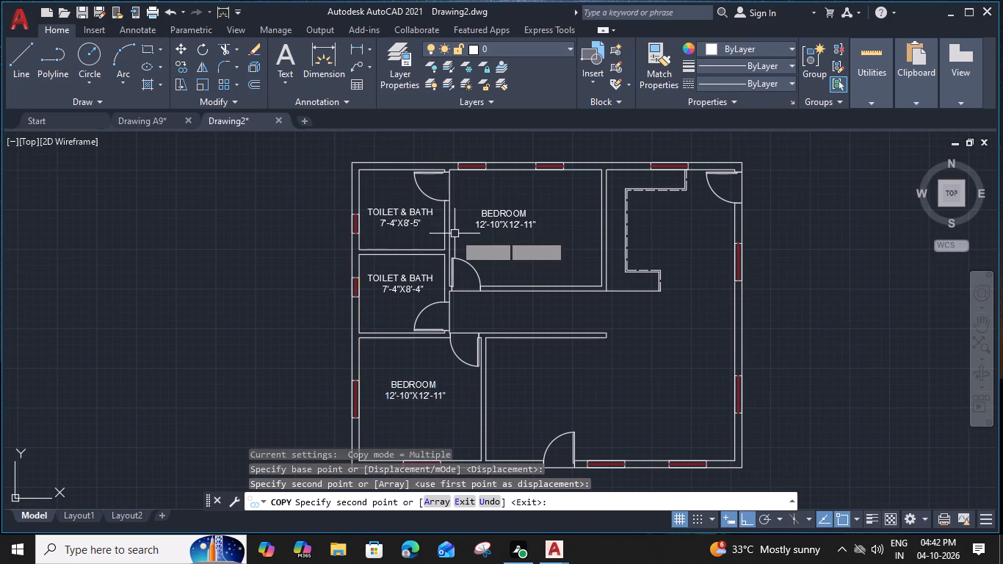
Replace the first line of the north room's copied label with MAS.BEDROOM, without leading spaces.
double_click(496, 220)
scroll(510, 220, up, 3)
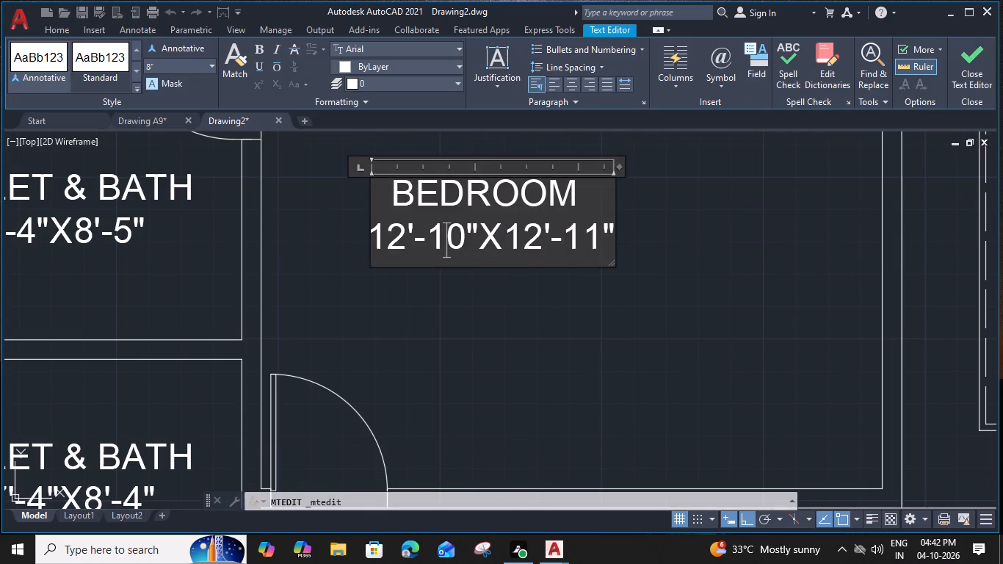
drag(579, 203, 408, 216)
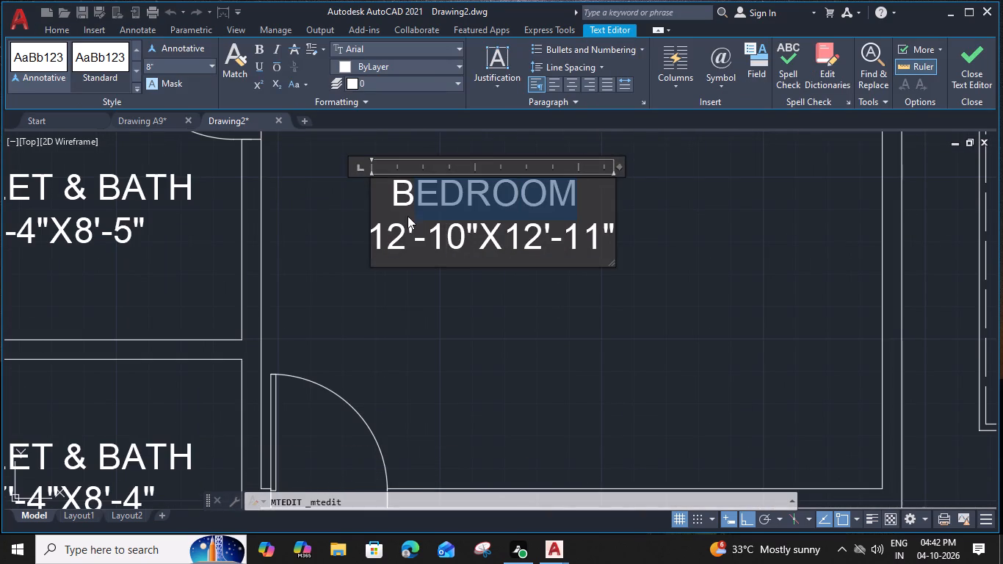
drag(408, 216, 397, 217)
click(397, 216)
drag(576, 196, 468, 205)
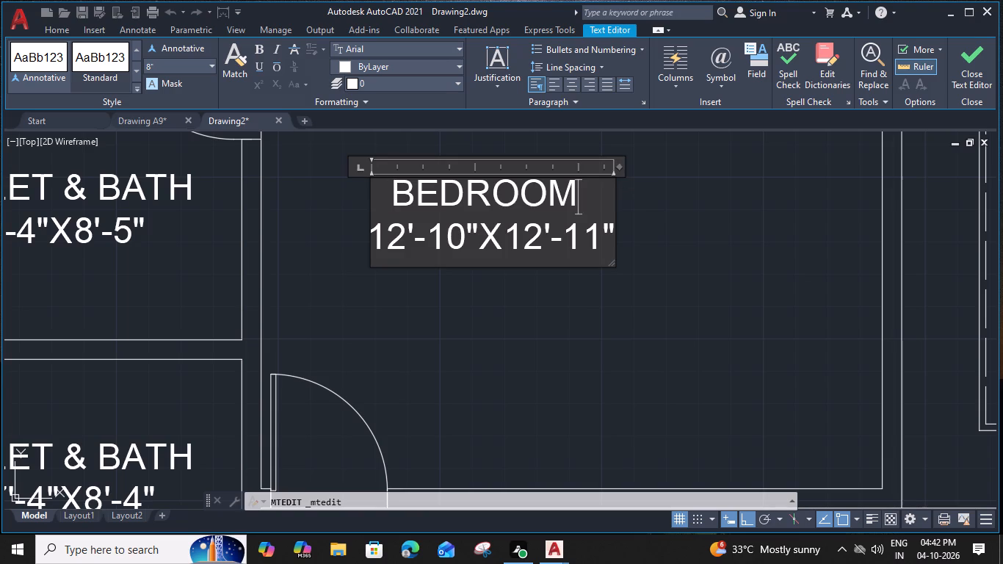
drag(468, 205, 391, 204)
text(MASTER)
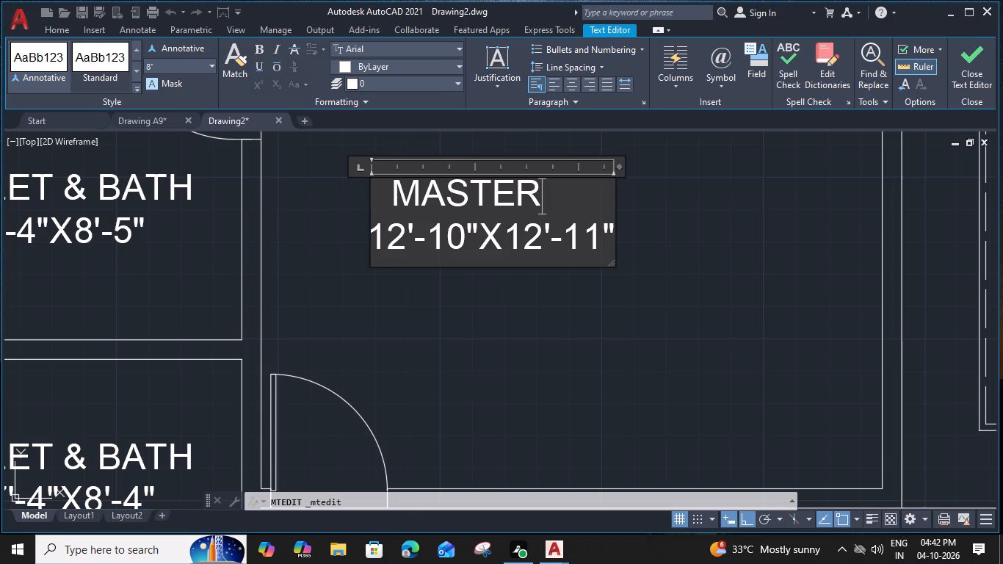
click(394, 195)
key(BackSpace)
key(BackSpace)
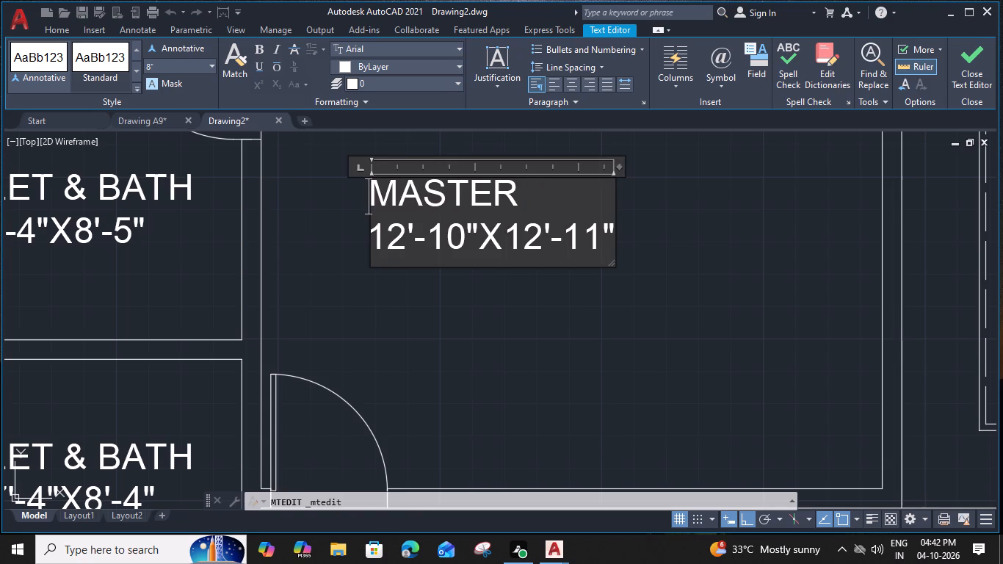
drag(521, 198, 437, 196)
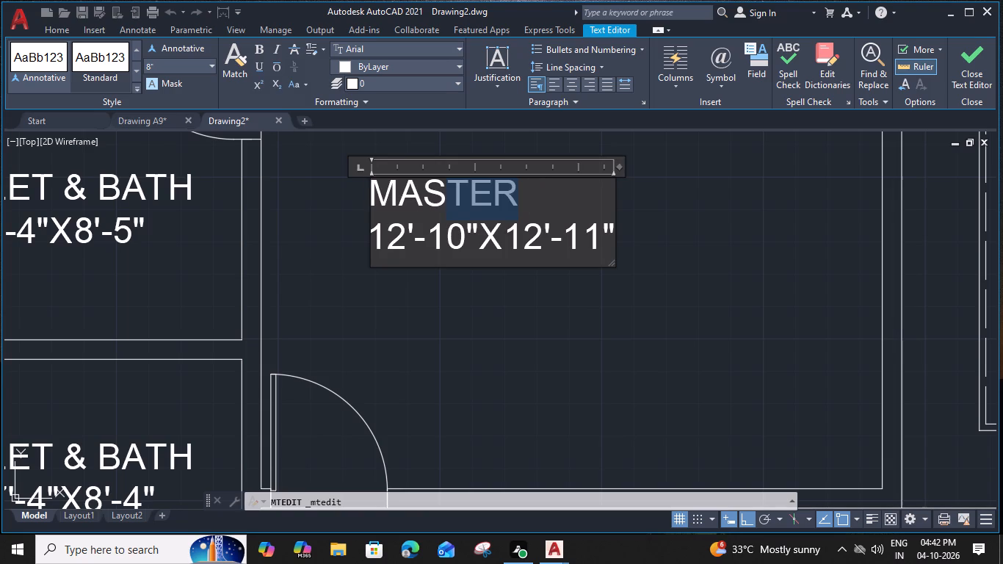
key(period)
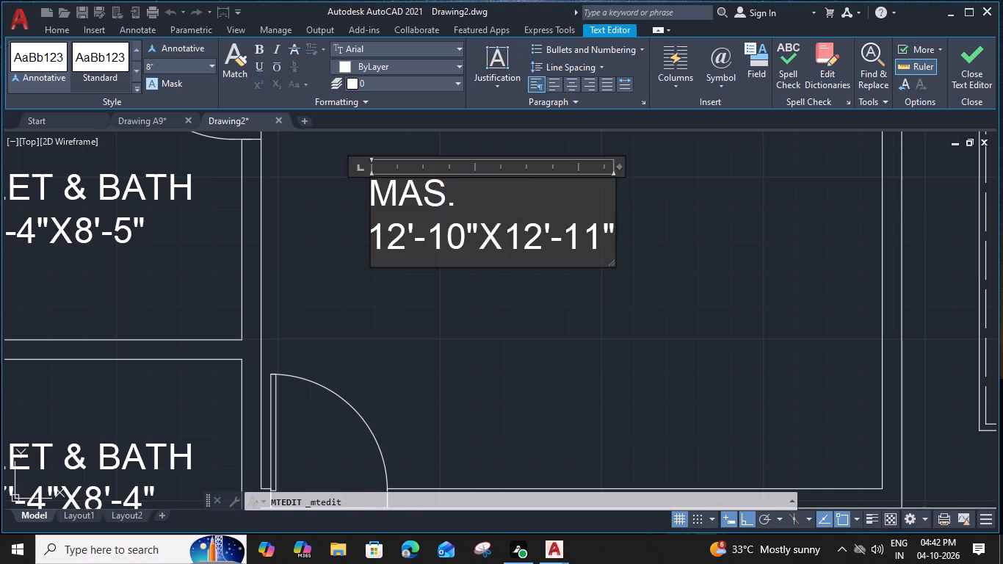
text(BEDRO)
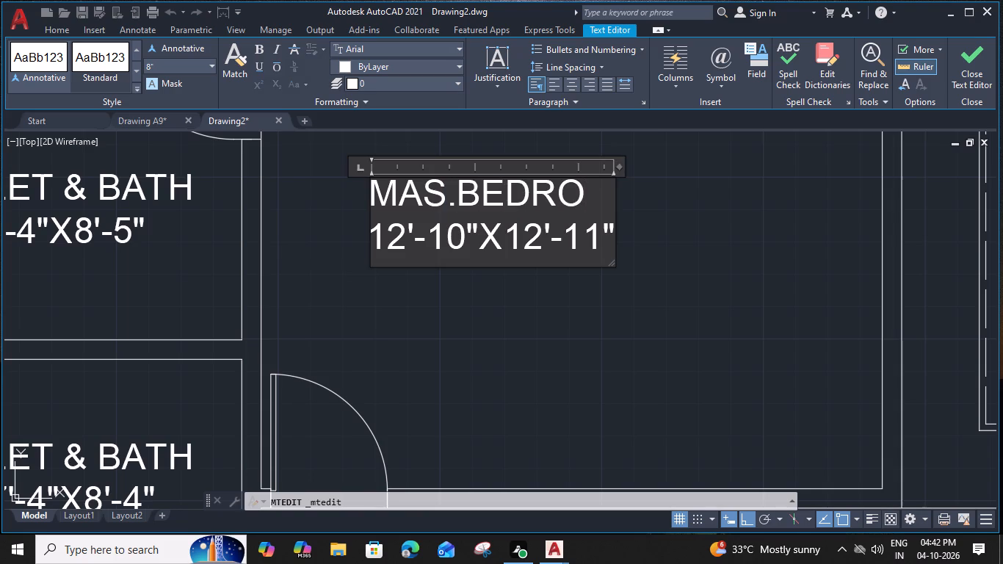
key(o)
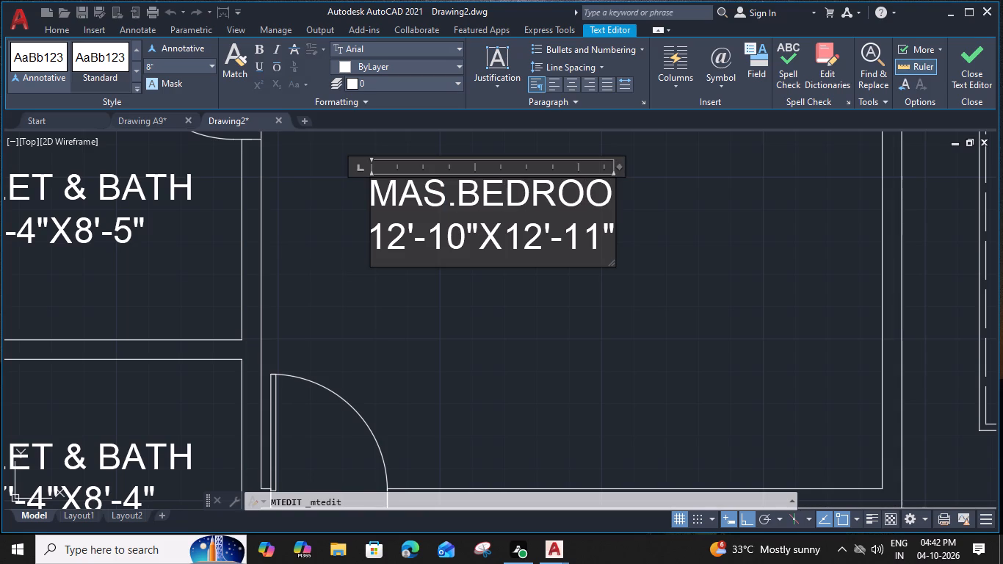
key(m)
Widen the north room label's text box to fit MAS.BEDROOM on one line.
drag(623, 166, 648, 167)
drag(618, 166, 619, 166)
drag(619, 166, 651, 168)
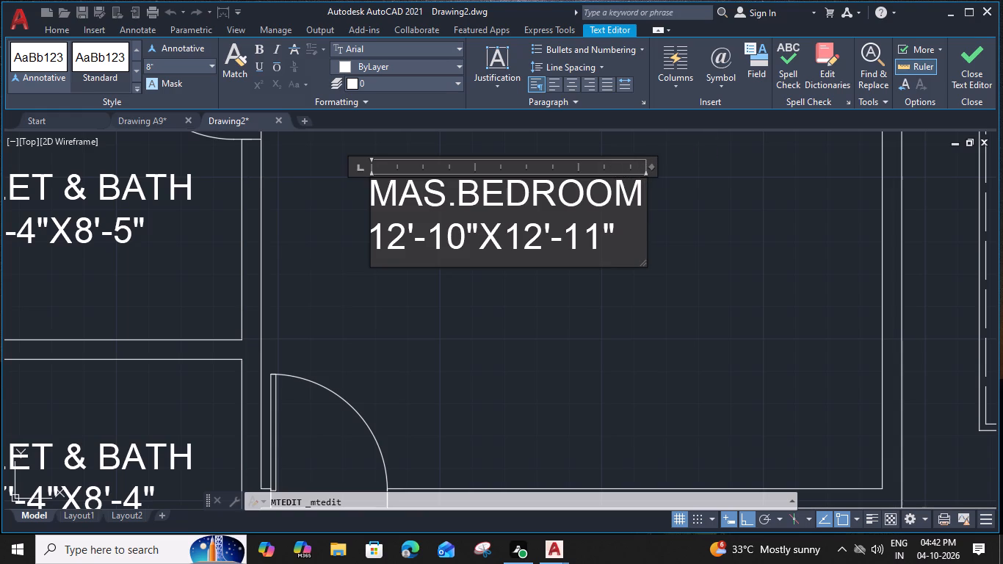
Change the MAS.BEDROOM label's dimension line to 16'-0"X12'-3" and centre it under the name with three leading spaces.
drag(407, 245, 393, 245)
key(6)
click(444, 243)
key(BackSpace)
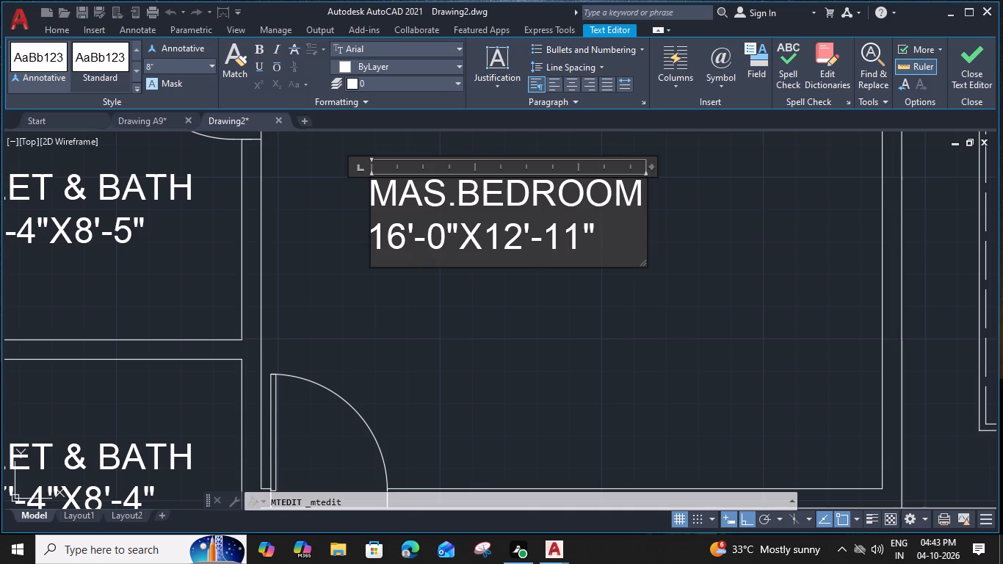
drag(579, 240, 550, 240)
key(3)
click(376, 241)
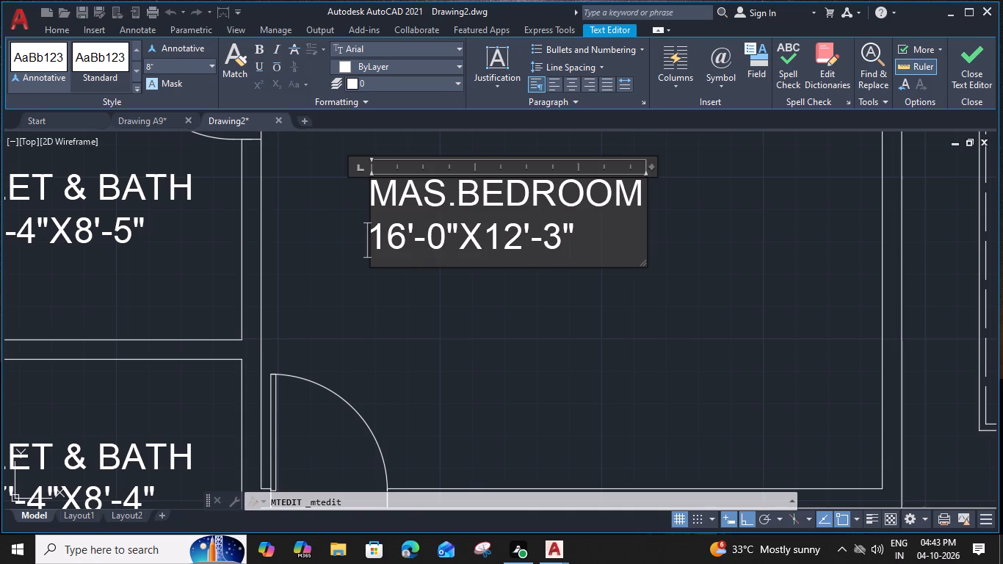
key(space)
key(space)
key(space)
click(467, 303)
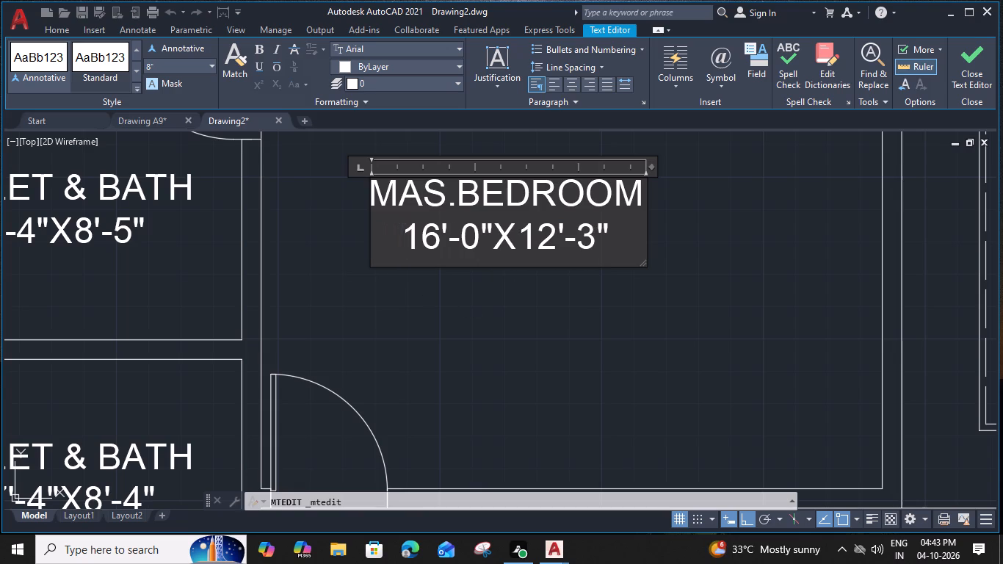
Copy the MAS.BEDROOM label straight east into the kitchen, from the bedroom's west wall to the counter's inner edge.
scroll(487, 267, down, 1)
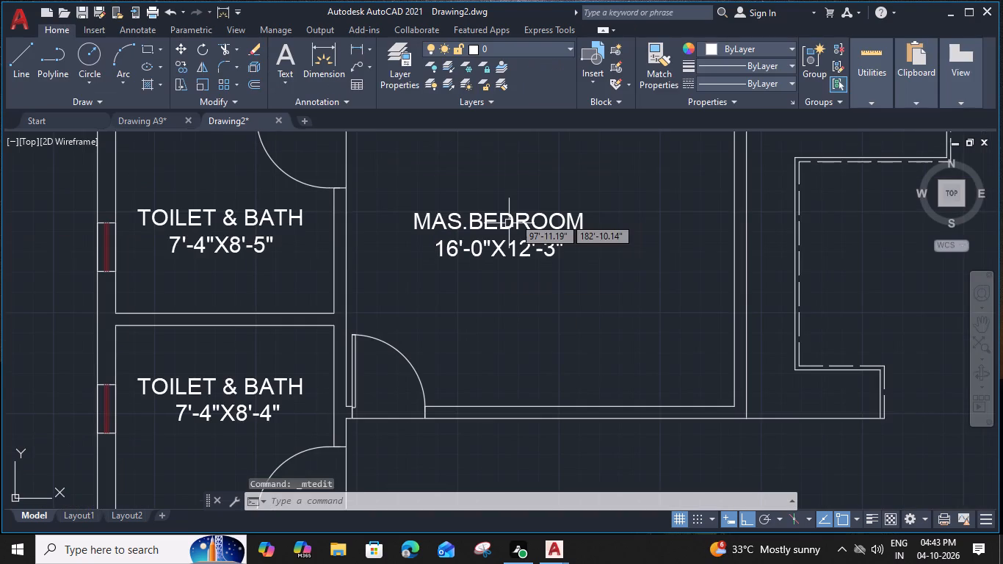
click(515, 212)
text(CO)
key(space)
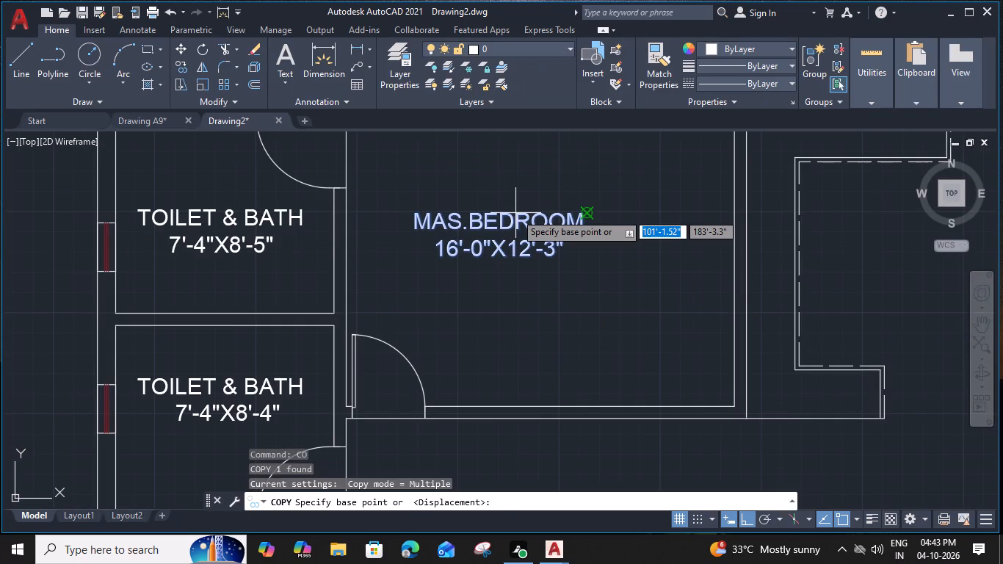
click(347, 245)
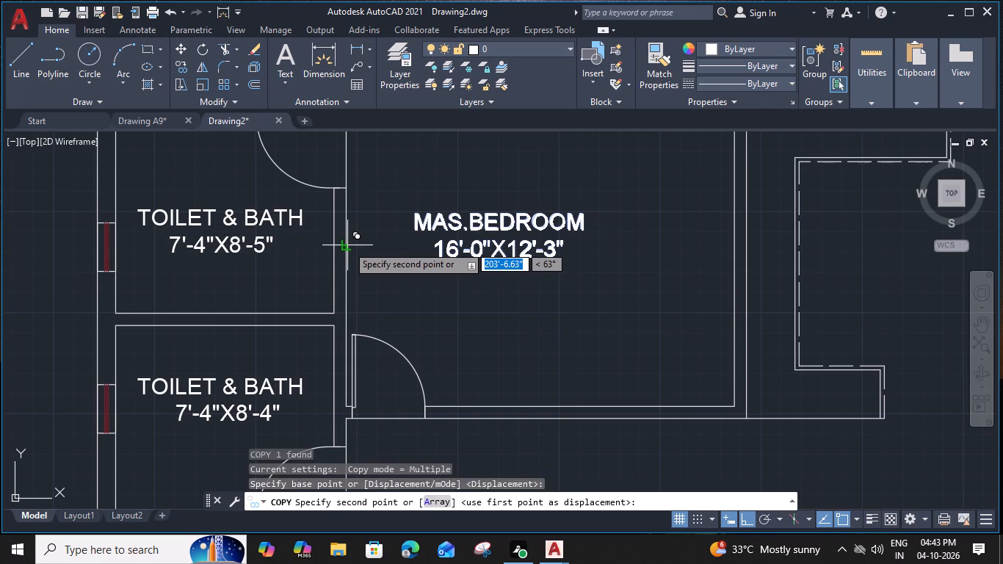
middle_drag(773, 239, 521, 228)
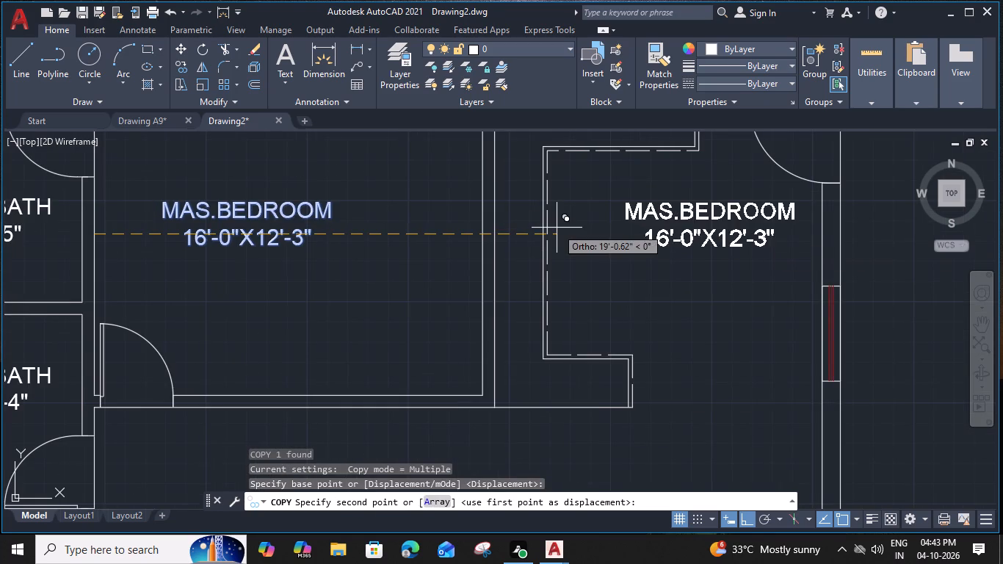
click(546, 228)
key(Escape)
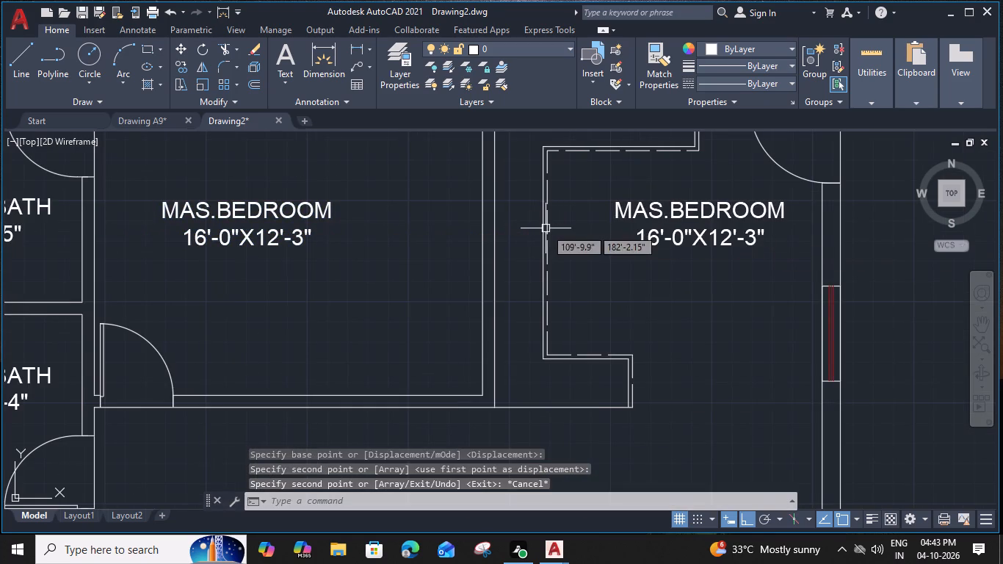
Replace the copied label's first line with KITCHEN and change its first dimension to 13'-0".
double_click(651, 209)
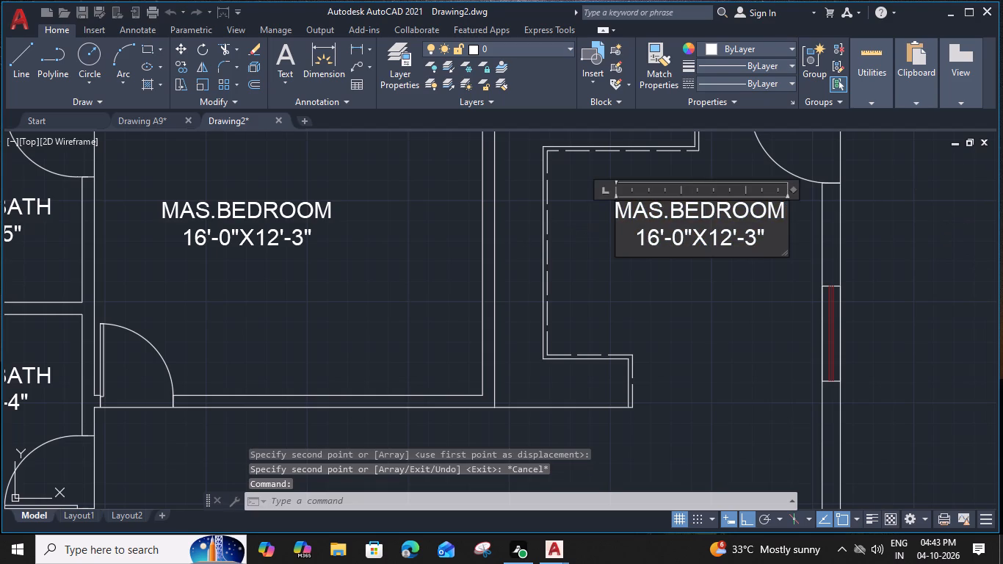
middle_drag(697, 236, 608, 241)
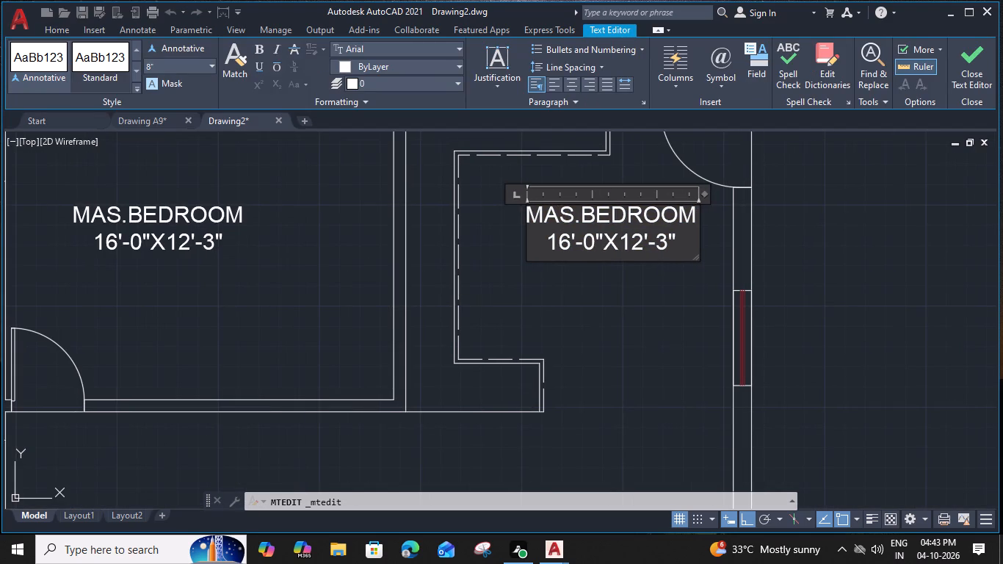
drag(693, 218, 480, 221)
text(KITCHEN)
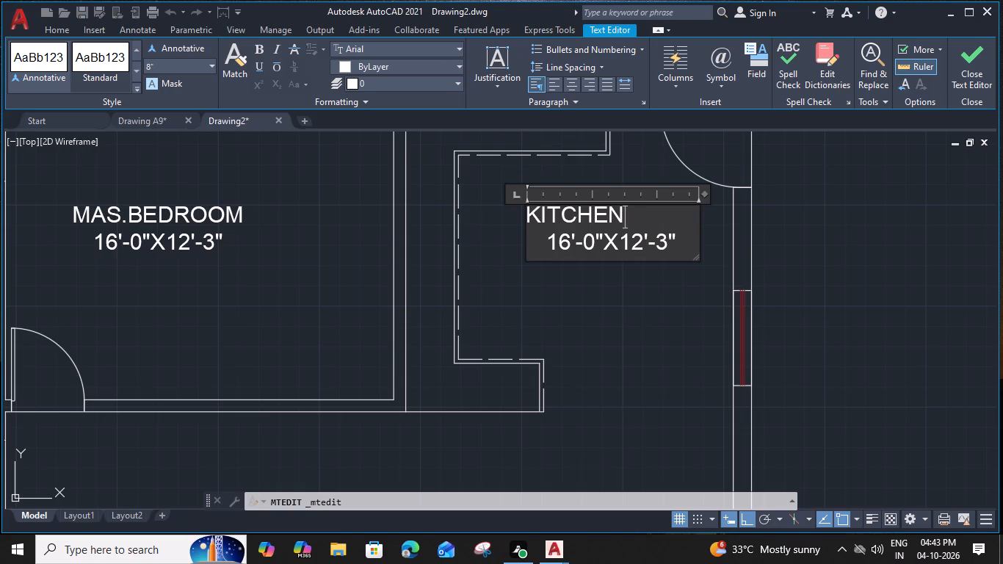
drag(566, 243, 560, 243)
key(3)
Remove the indent from the kitchen label's dimension line and centre KITCHEN above it with two leading spaces.
click(550, 247)
key(BackSpace)
key(BackSpace)
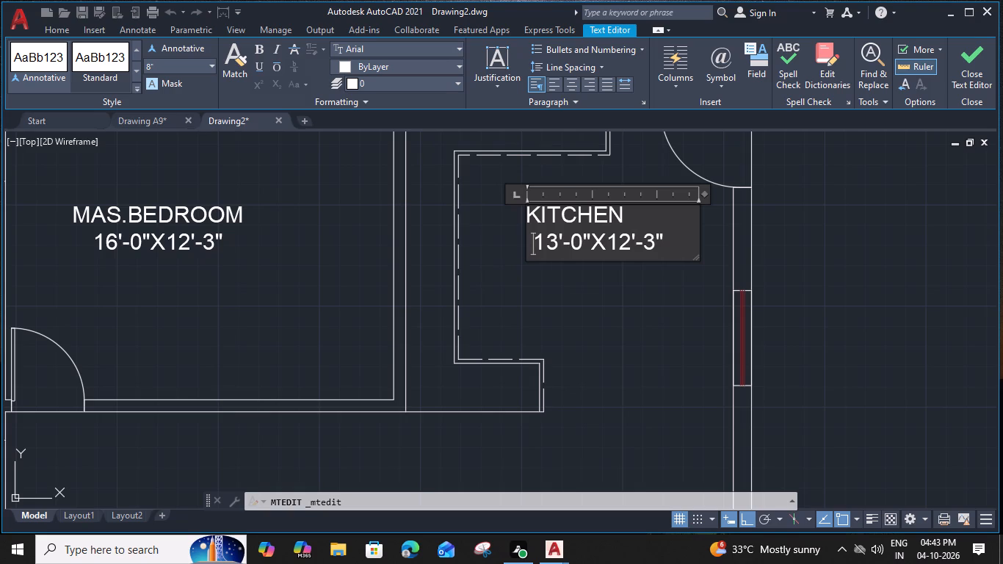
key(BackSpace)
click(529, 214)
key(BackSpace)
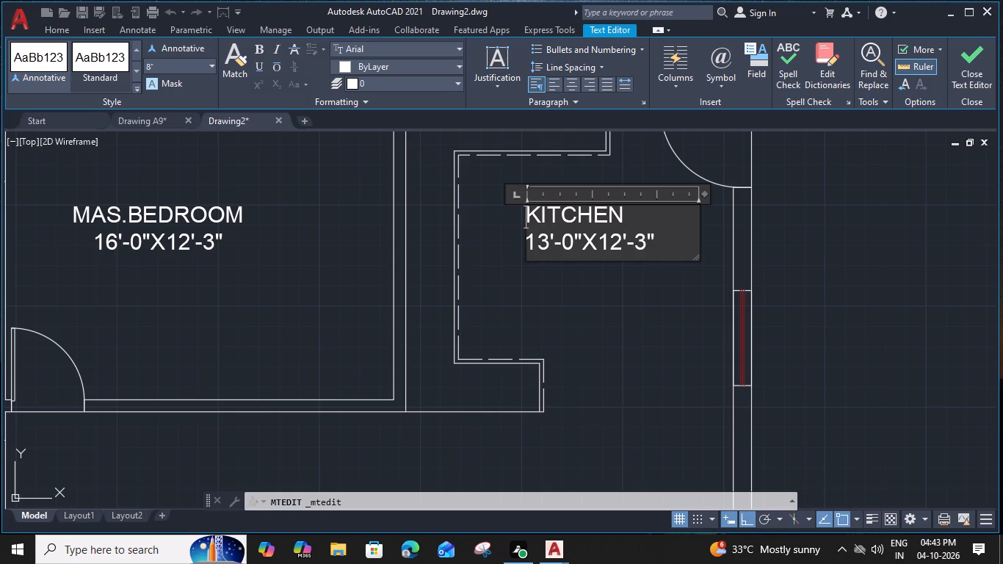
key(space)
key(space)
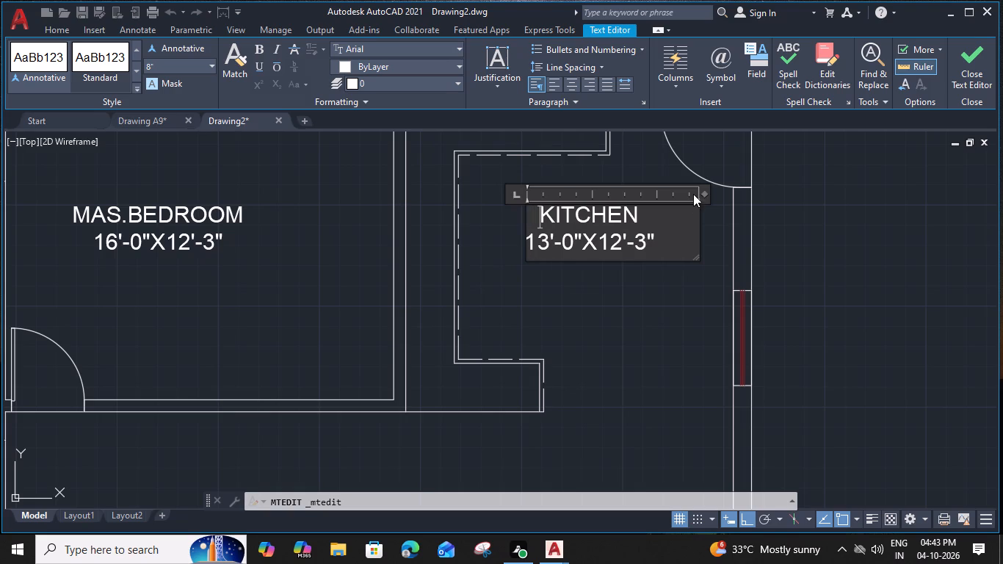
Narrow the KITCHEN label's text frame to about 5'-6" wide.
drag(703, 195, 662, 198)
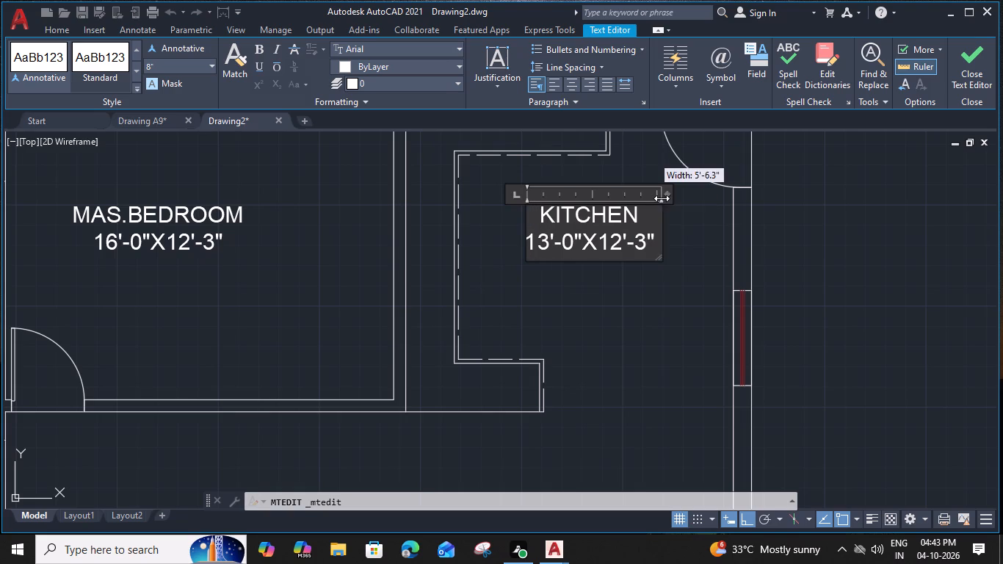
drag(662, 198, 660, 199)
click(610, 315)
Move the KITCHEN label a short distance straight south, closer to the middle of the kitchen floor.
scroll(610, 309, down, 2)
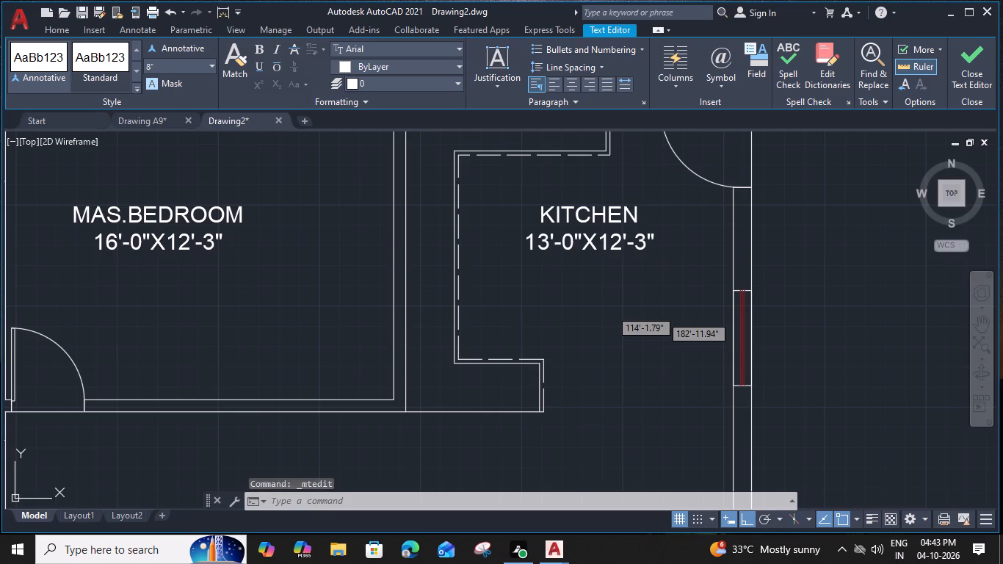
click(597, 272)
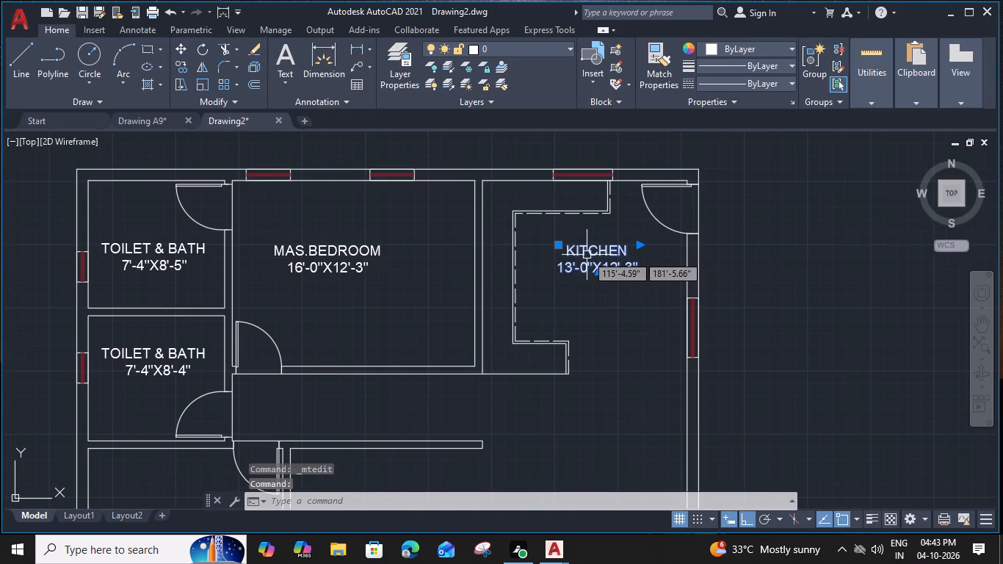
key(m)
key(space)
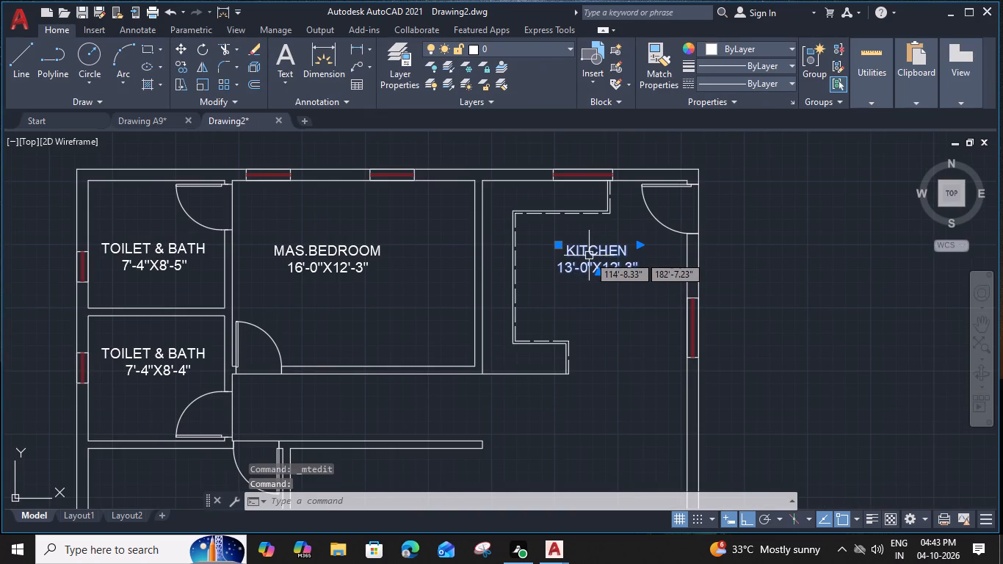
click(562, 277)
click(562, 298)
Add a vertical linear dimension across the passage, from the partition wall's upper edge to the master bedroom's south wall.
middle_drag(485, 333, 507, 258)
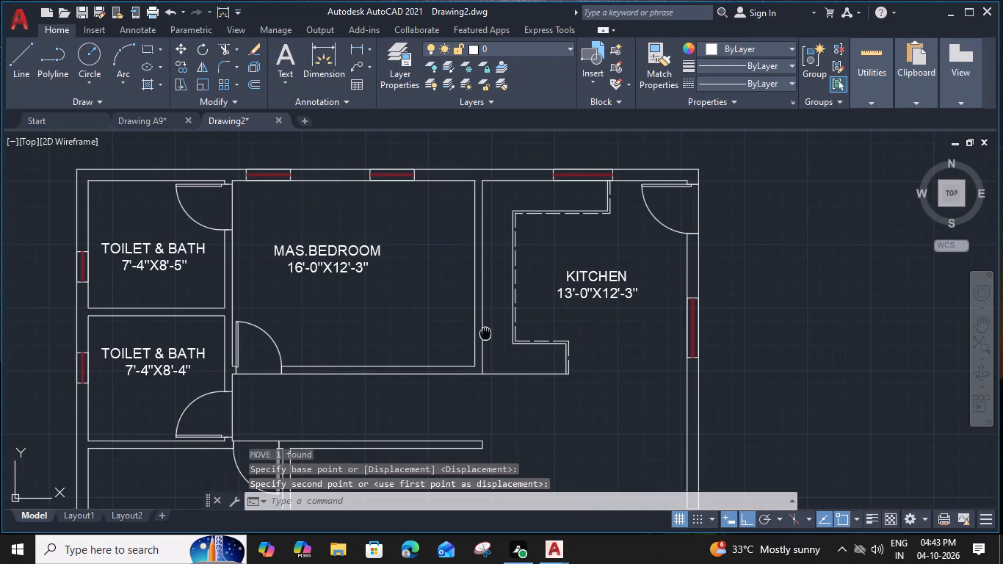
middle_drag(507, 258, 524, 240)
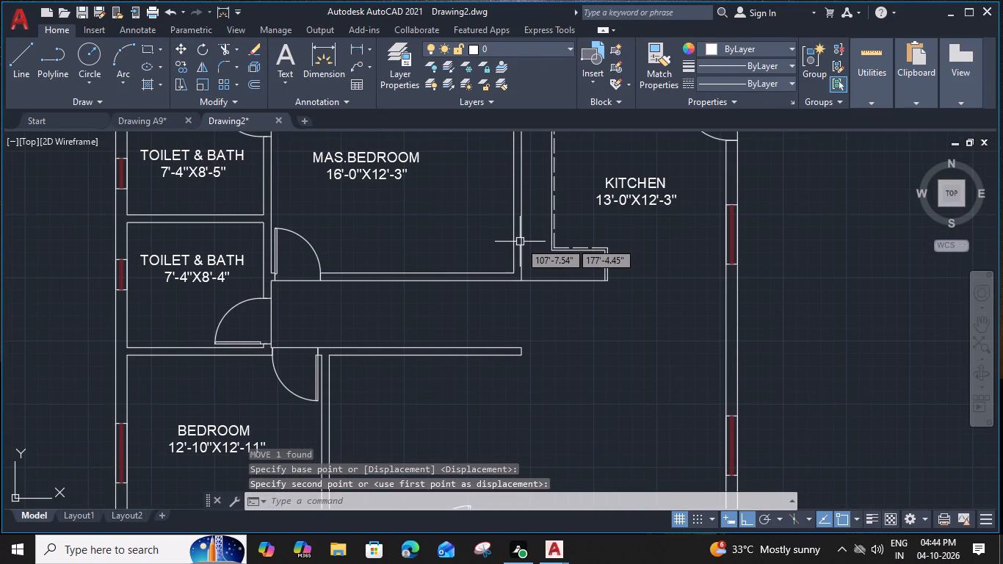
text(DIMLI)
key(space)
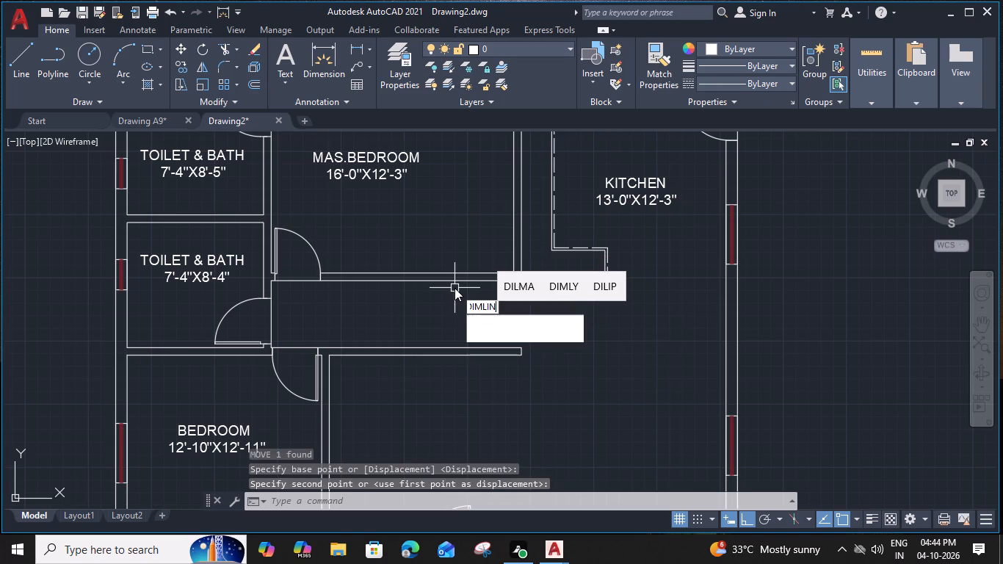
click(407, 349)
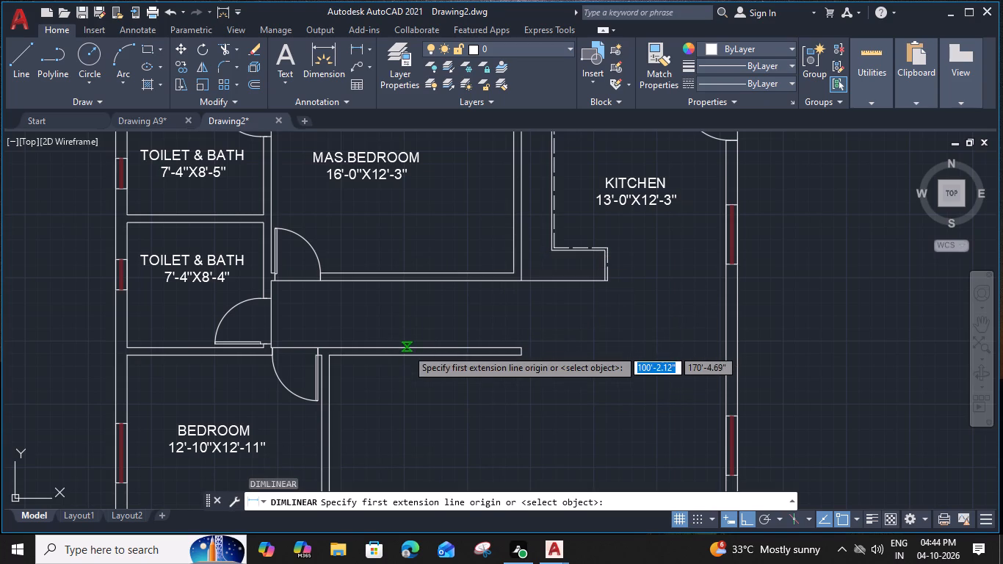
click(406, 284)
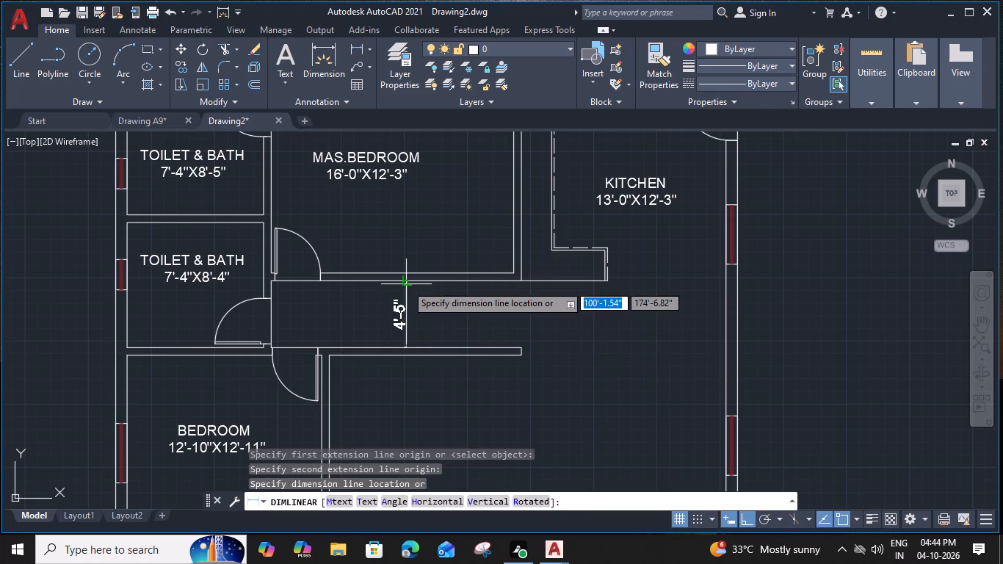
click(402, 292)
Copy the KITCHEN label into the open room east of the bedroom, from the kitchen's west wall to the bedroom's east wall midpoint.
middle_drag(431, 321, 452, 247)
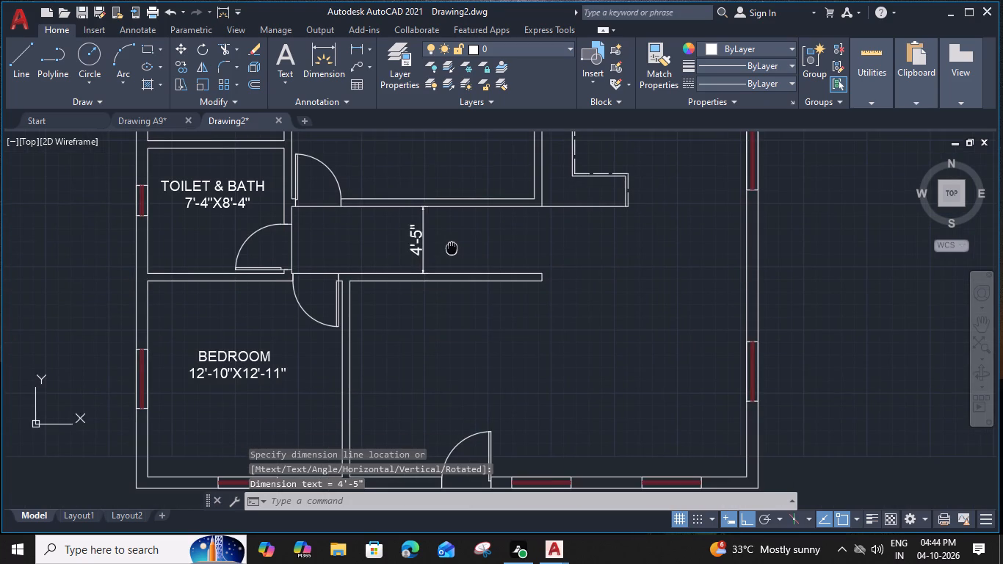
scroll(446, 325, down, 1)
middle_drag(446, 325, 440, 289)
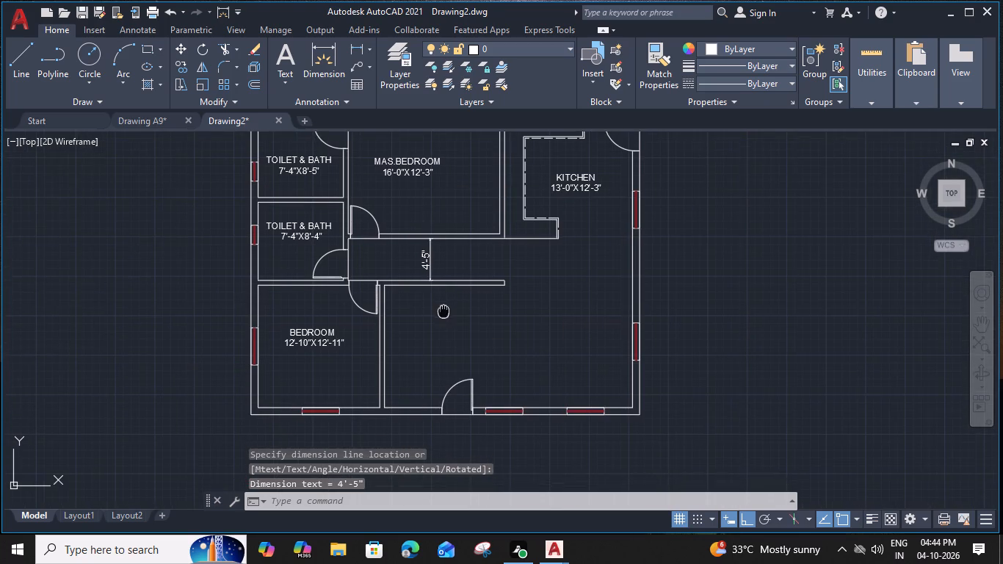
middle_drag(440, 289, 439, 289)
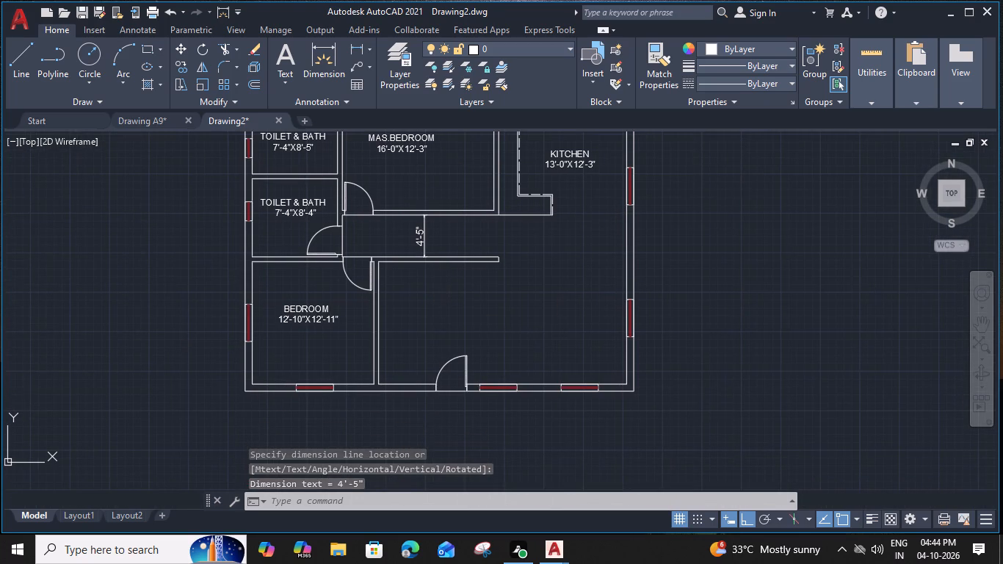
click(551, 161)
key(c)
text(O)
key(space)
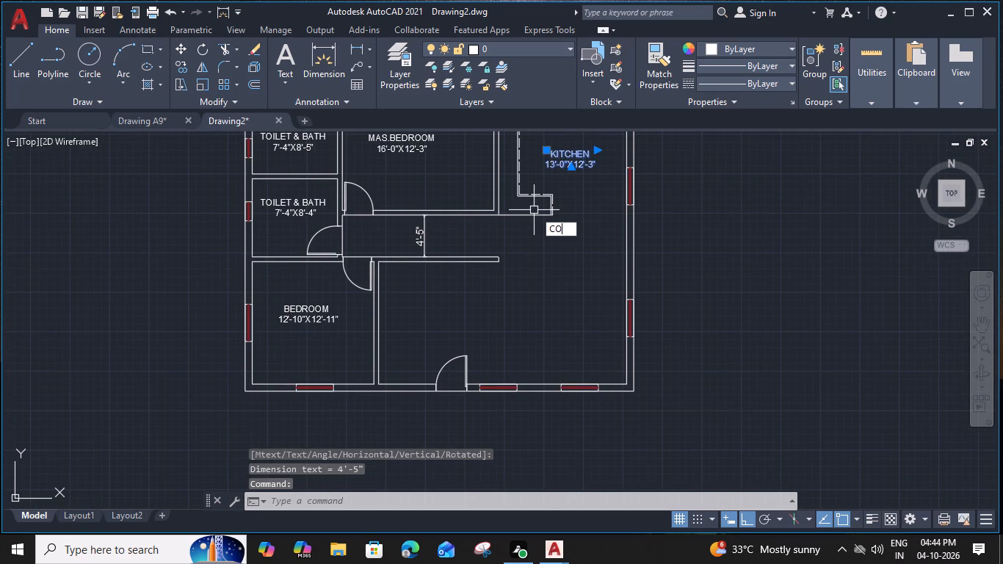
click(499, 156)
click(377, 324)
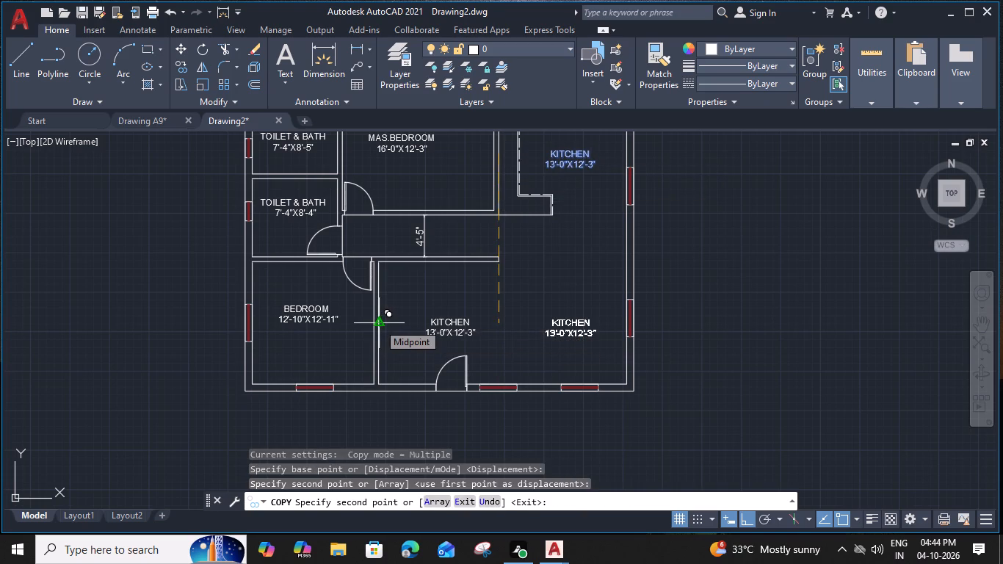
key(Escape)
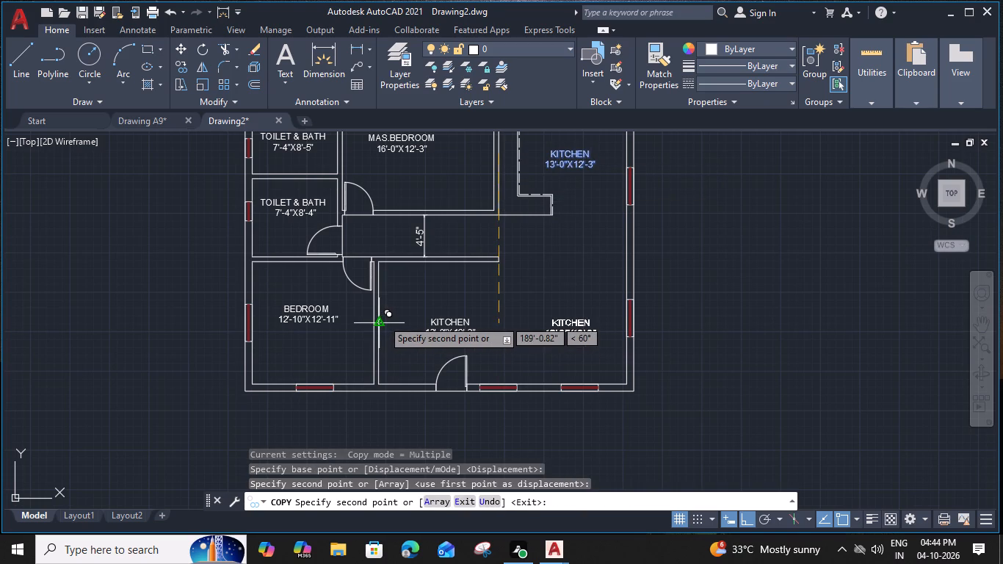
Widen the copied label's text frame and replace both of its lines with LIVING AND DINING.
double_click(454, 328)
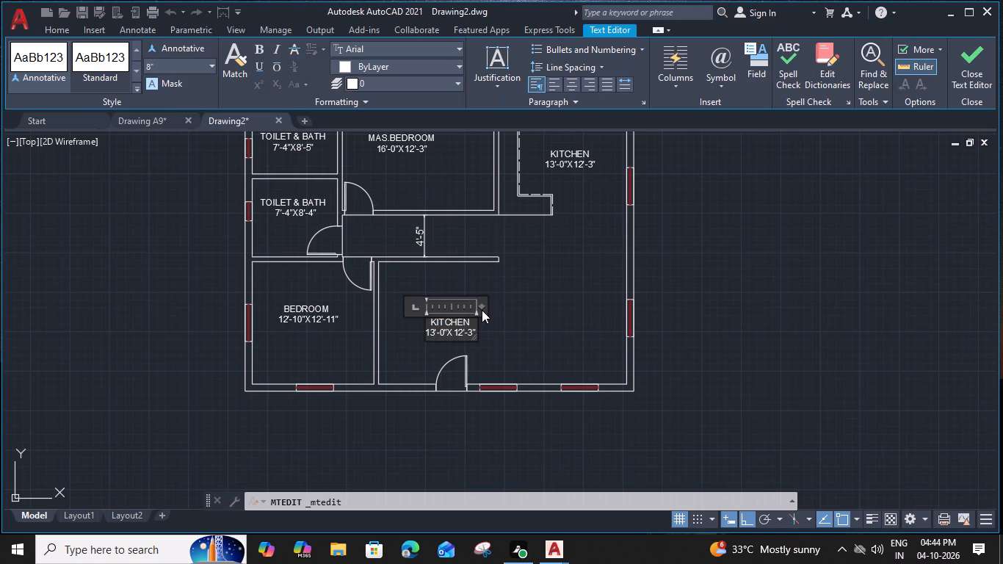
drag(483, 309, 527, 314)
scroll(467, 344, up, 2)
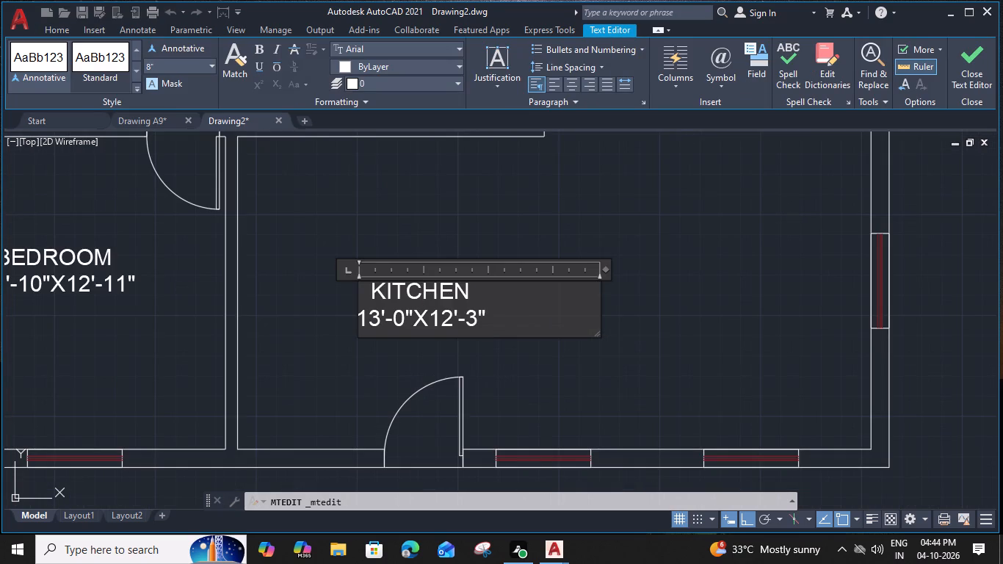
drag(492, 317, 338, 300)
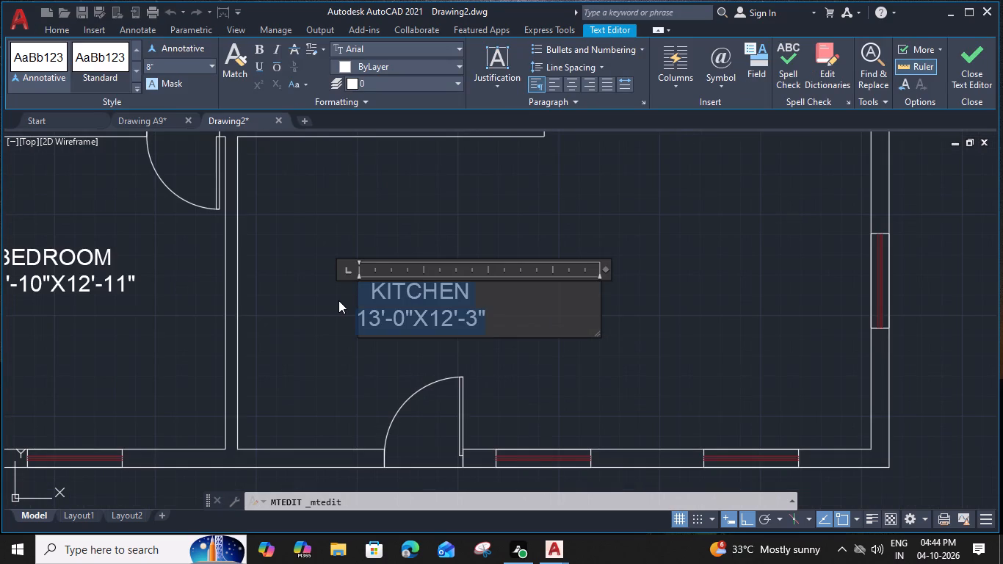
text(LIVI)
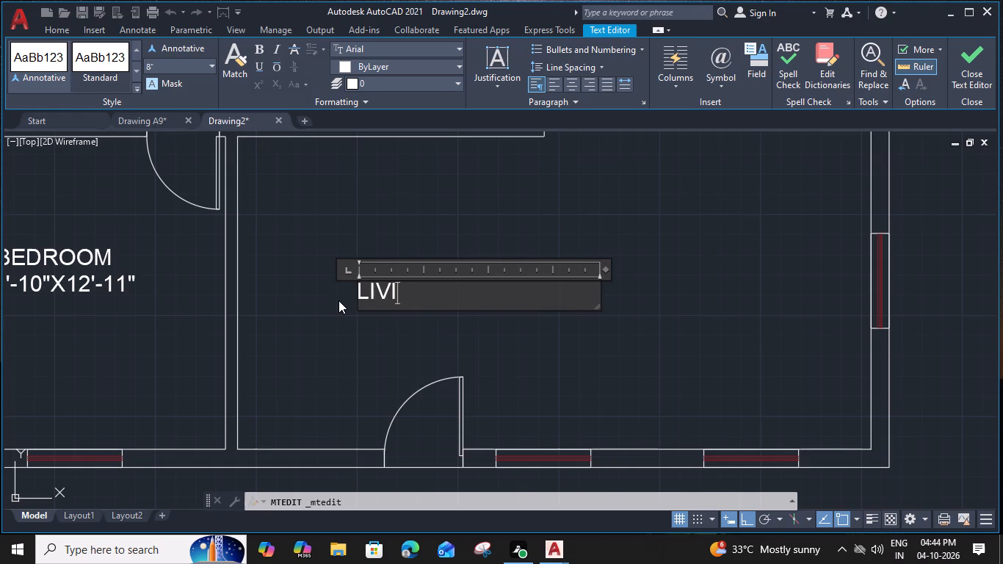
key(n)
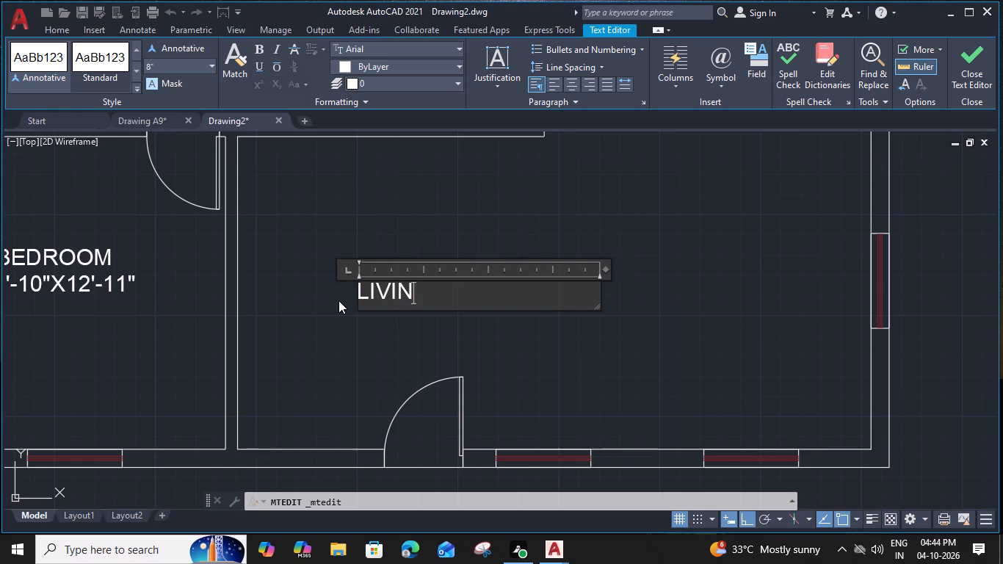
text(G AND)
key(space)
text(DININ)
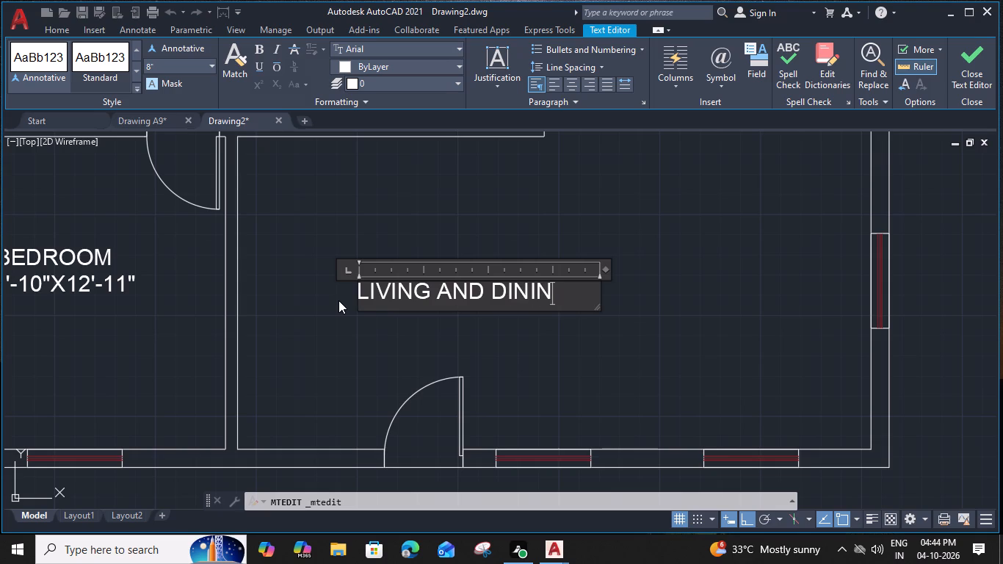
key(g)
click(504, 345)
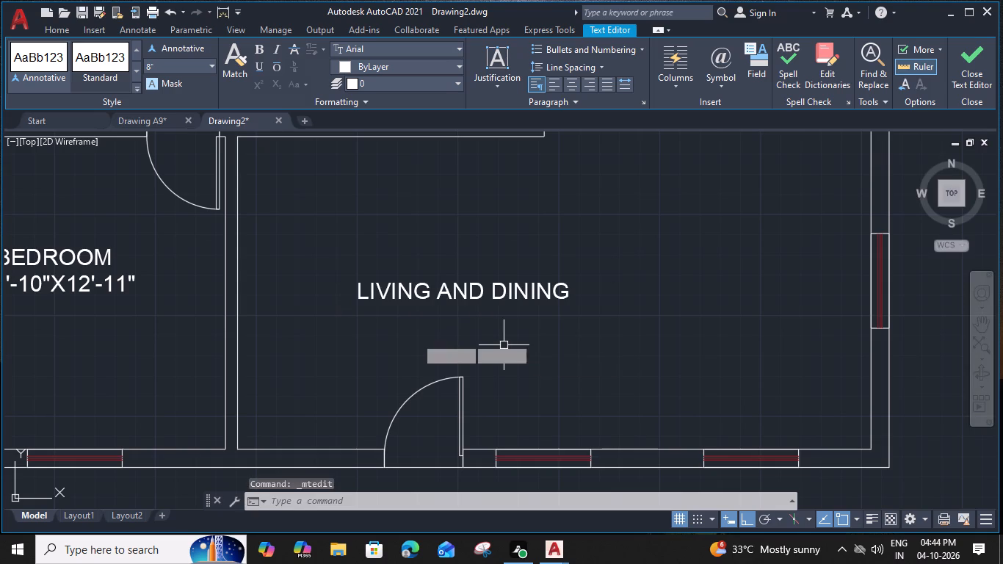
Hatch the living and dining area's L-shaped partition, southeast corner, east wall and south wall between windows with the ANSI32 pattern.
scroll(405, 322, down, 1)
text(H)
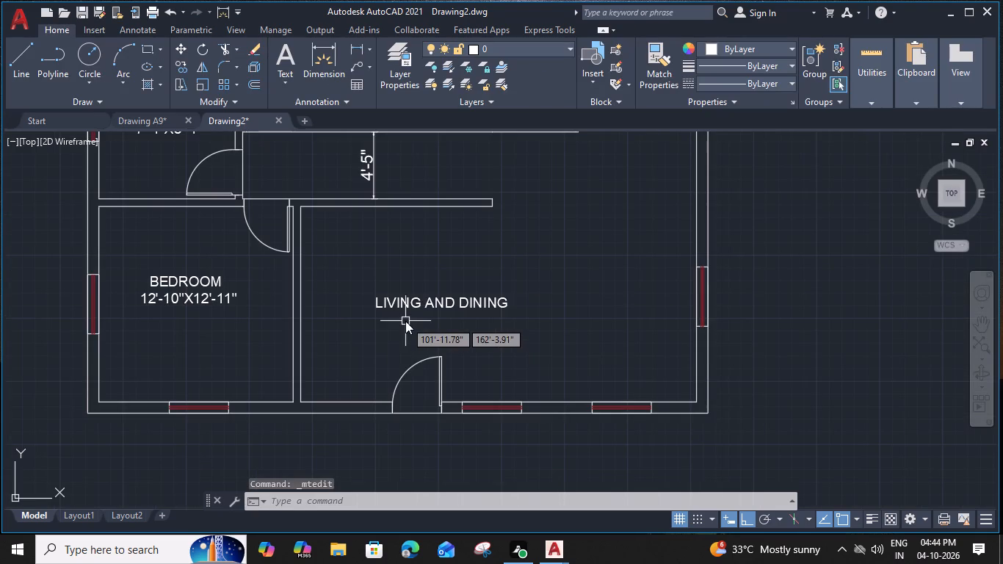
key(space)
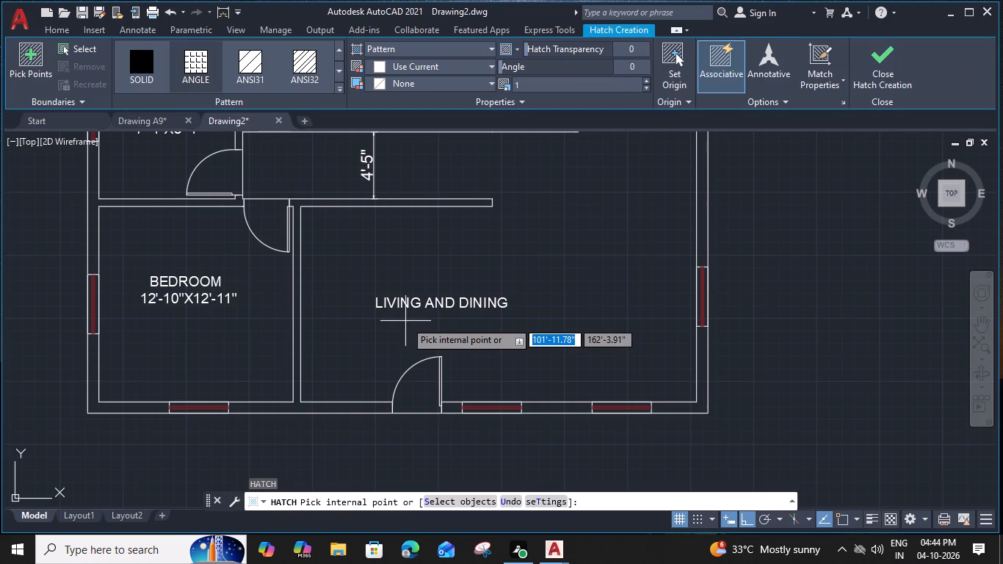
click(301, 59)
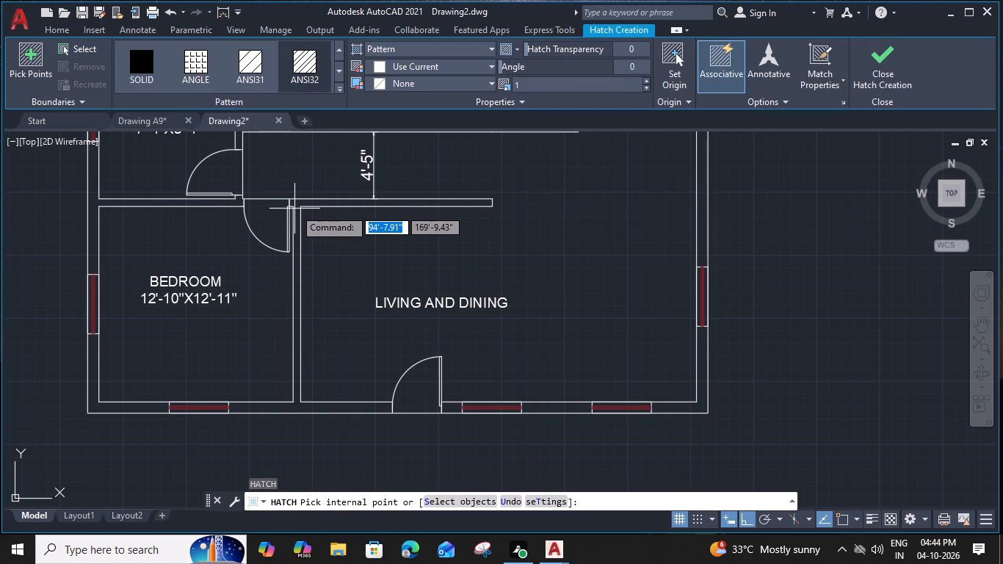
scroll(305, 198, up, 3)
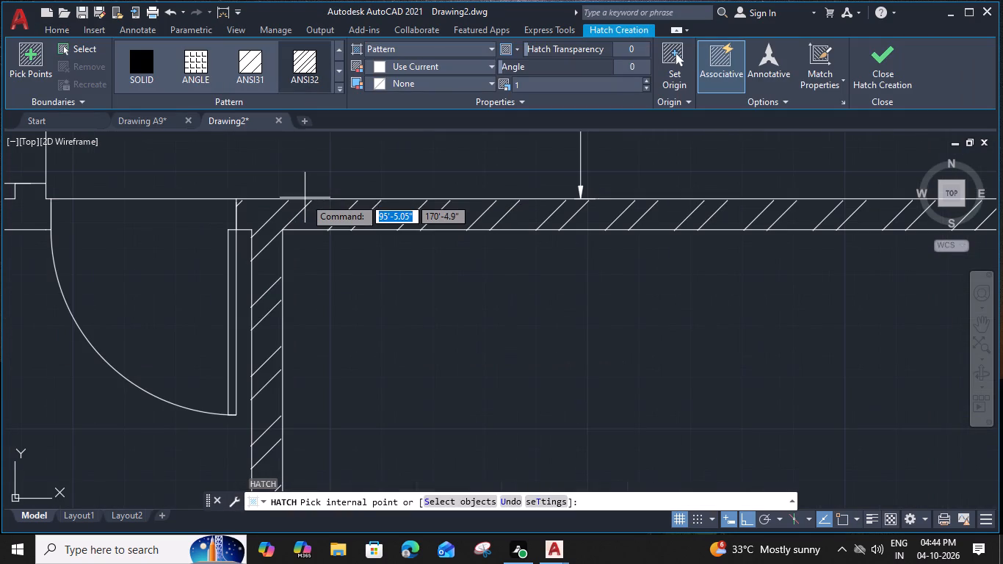
click(297, 208)
scroll(297, 207, down, 3)
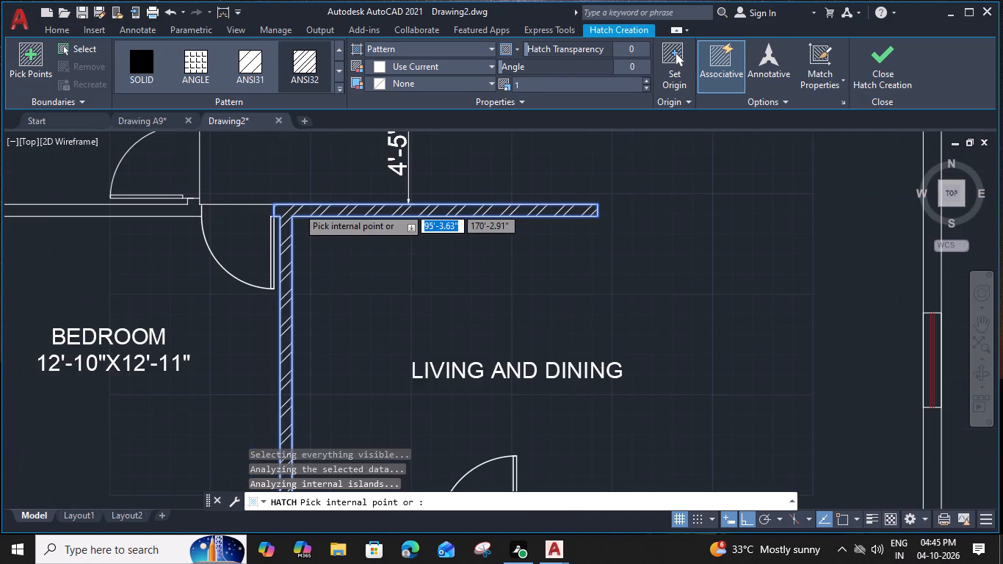
scroll(297, 207, down, 2)
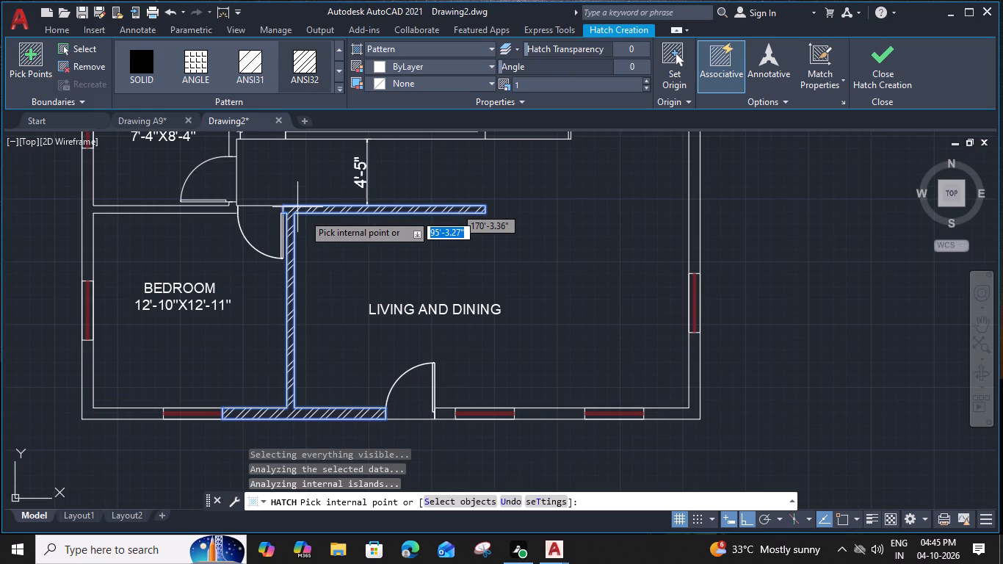
click(694, 413)
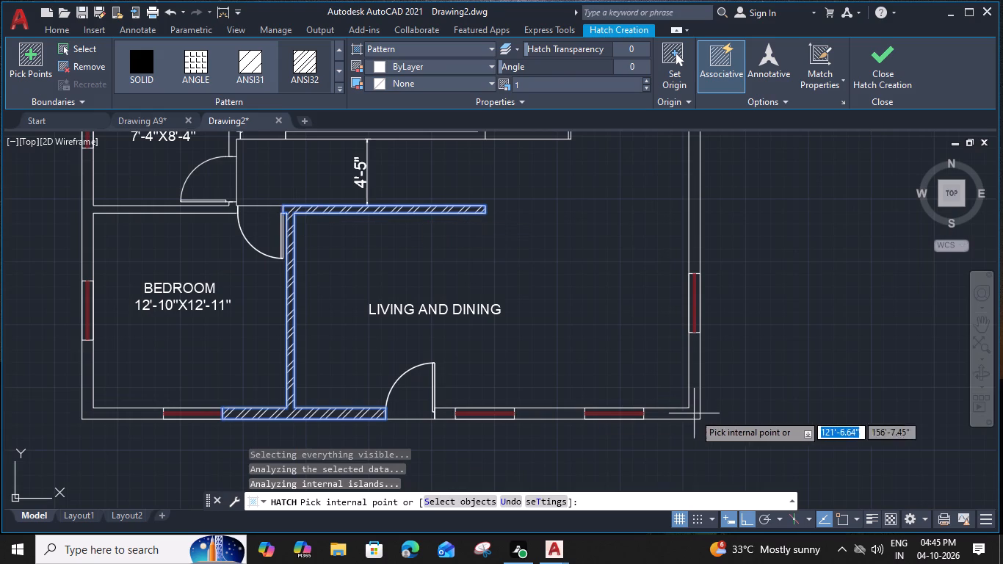
click(693, 236)
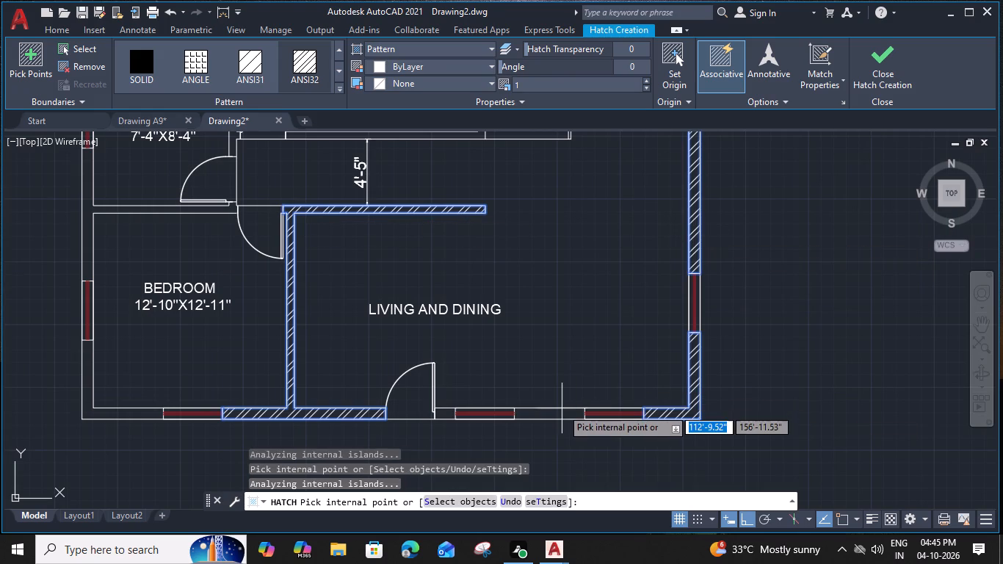
click(559, 413)
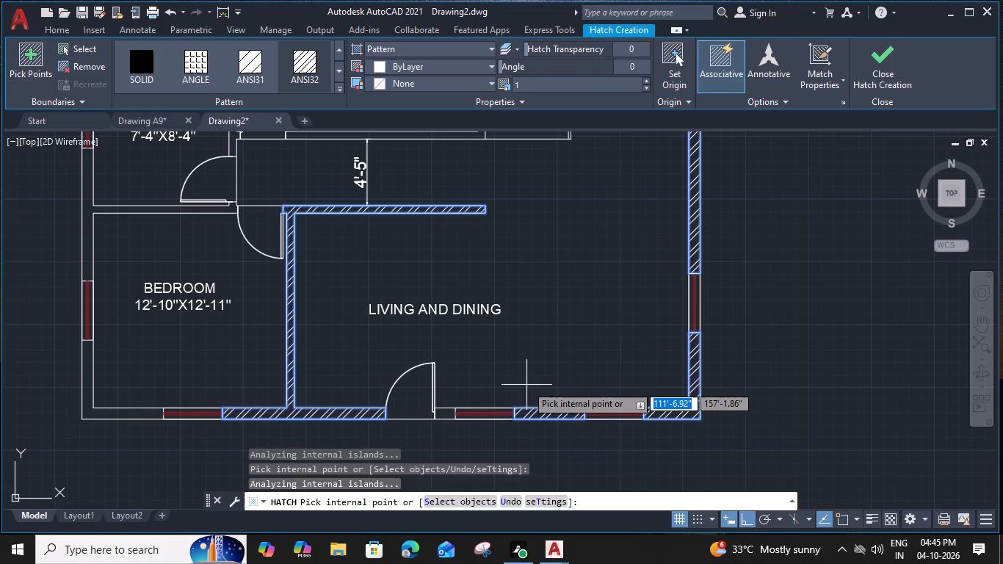
Hatch the bedroom's southwest corner, its west wall north of the window and its north wall with the ANSI32 pattern.
scroll(529, 373, down, 2)
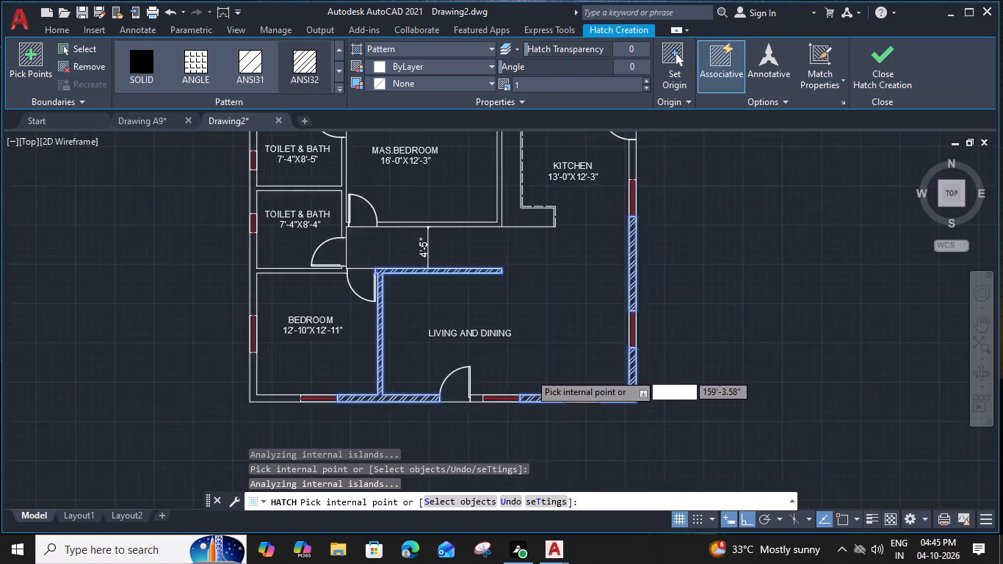
middle_drag(528, 372, 571, 382)
scroll(413, 399, up, 1)
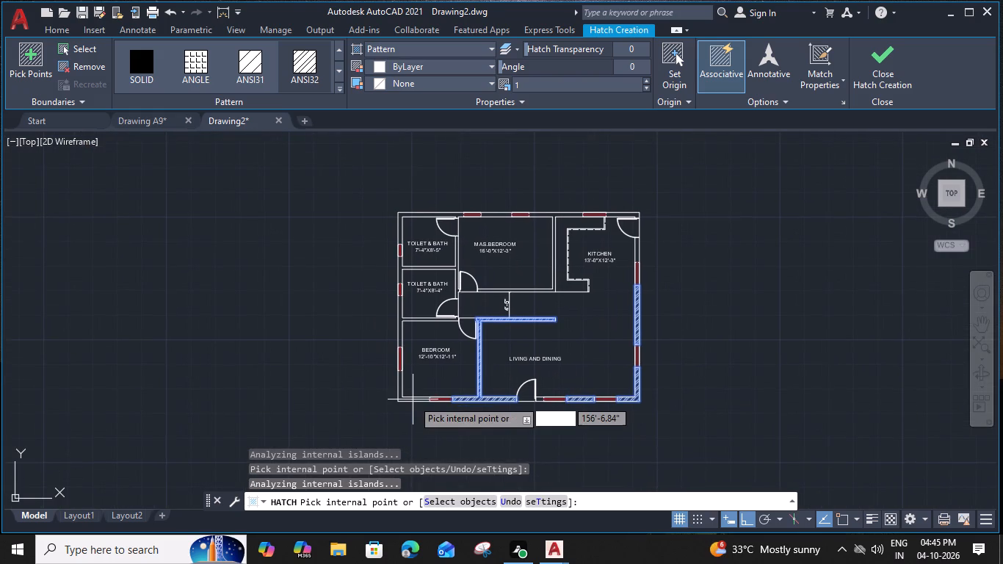
scroll(413, 399, up, 3)
click(410, 399)
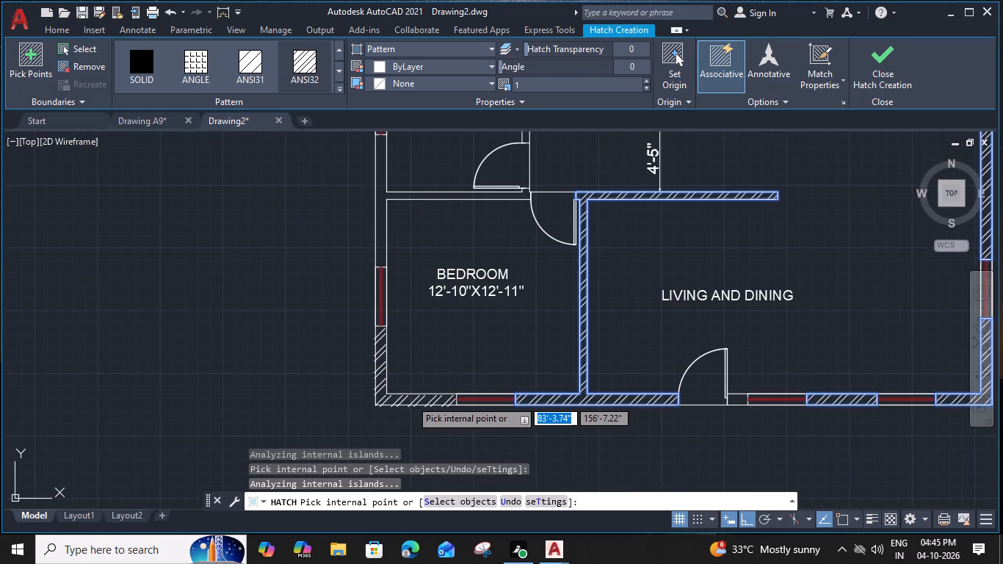
click(381, 240)
Add ANSI32 hatch to the master bedroom's south and east walls, the kitchen's east wall and the plan's northeast corner.
scroll(542, 225, down, 1)
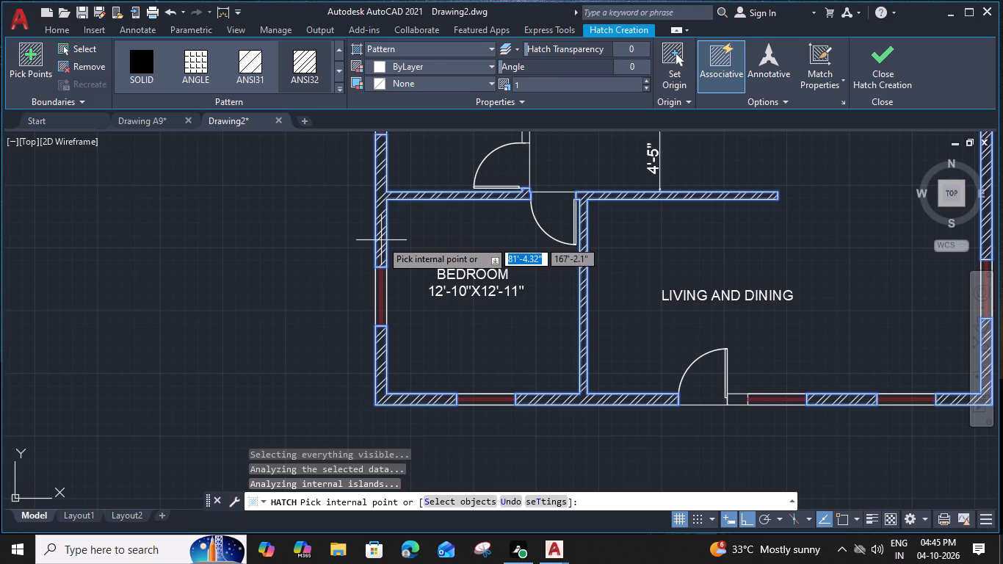
middle_drag(612, 209, 546, 298)
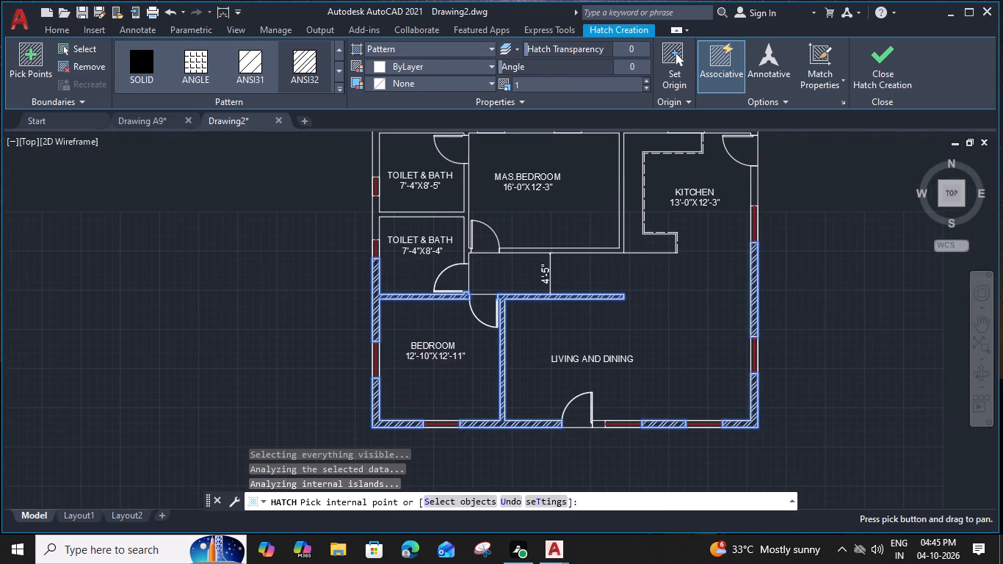
scroll(601, 244, up, 2)
click(608, 251)
scroll(608, 251, down, 2)
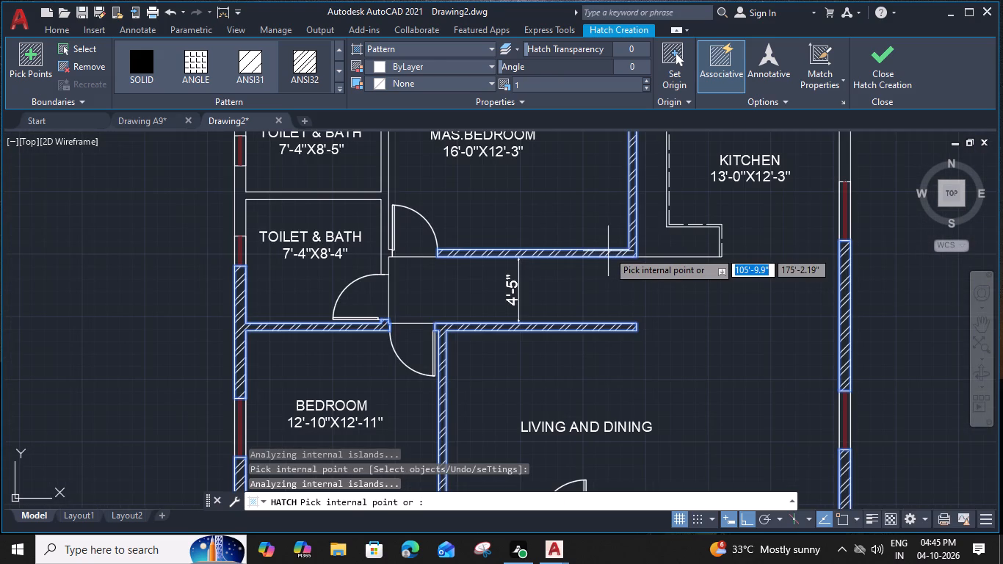
middle_drag(651, 242, 610, 305)
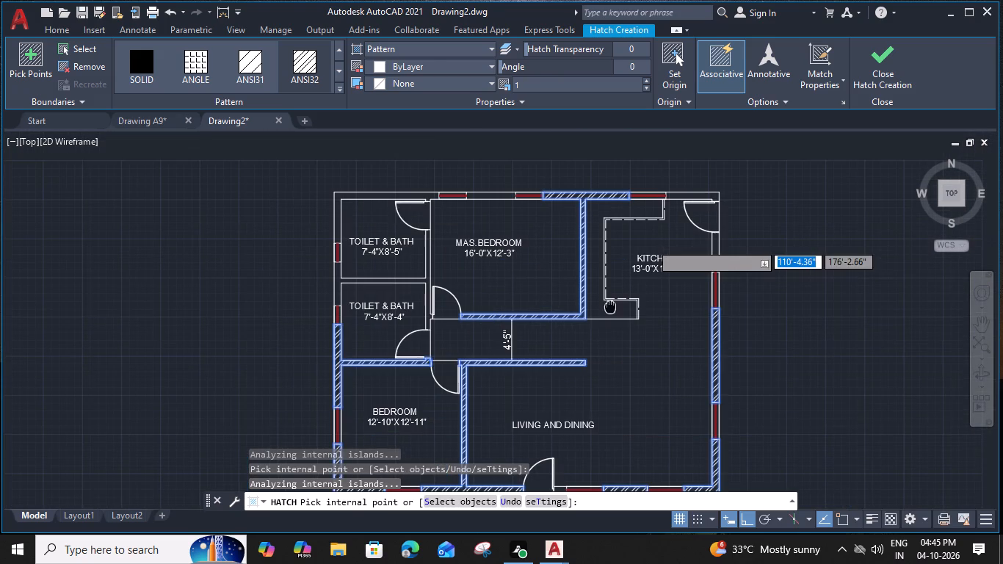
click(717, 250)
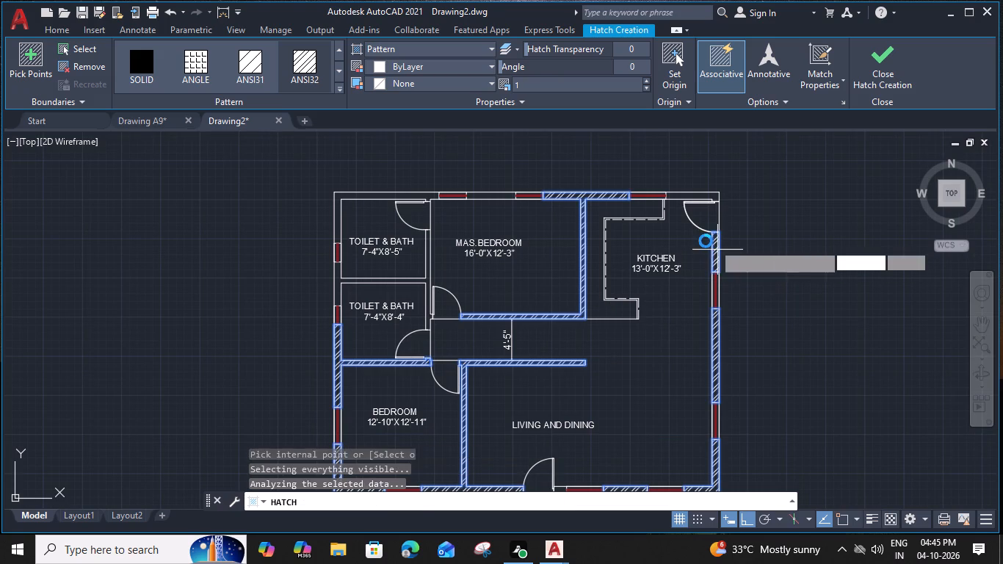
click(692, 195)
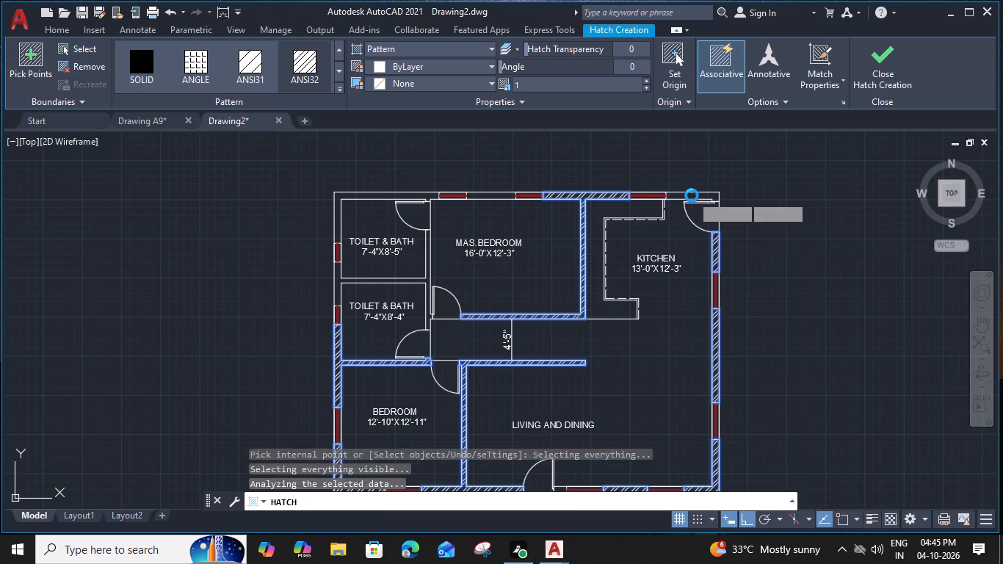
Hatch the north wall between the master bedroom windows, the northwest corner and the toilet partitions with ANSI32, and finish the hatch.
click(493, 196)
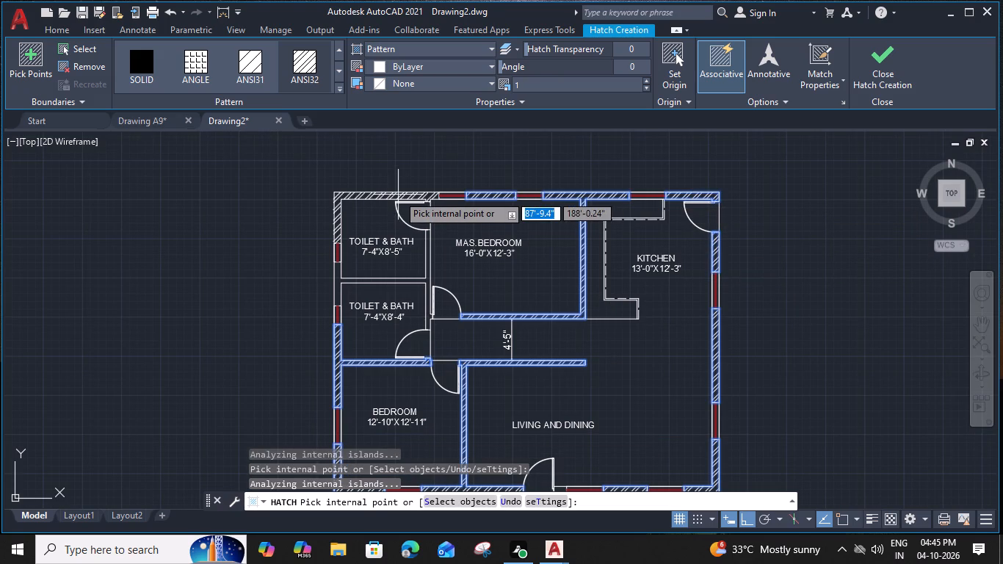
click(398, 193)
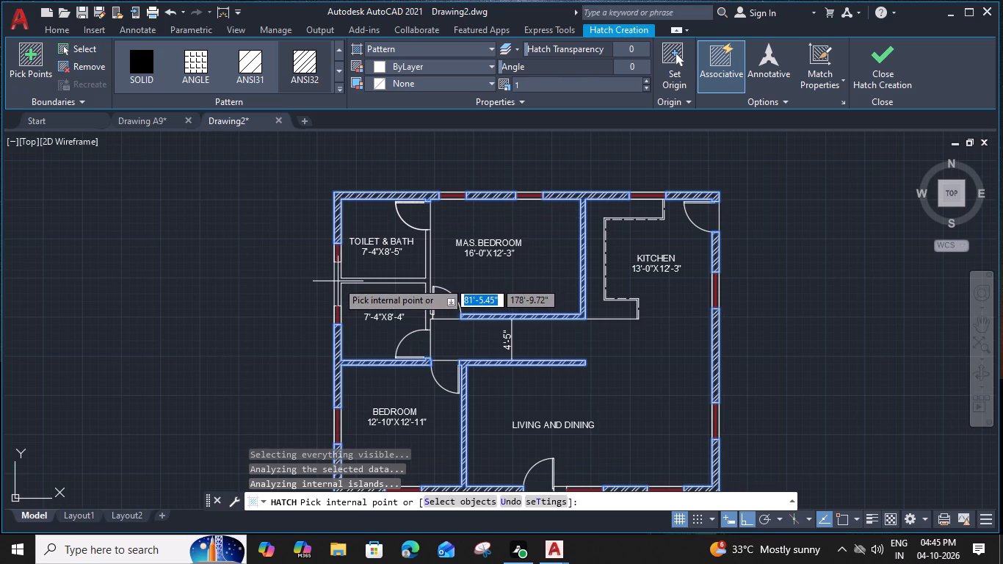
click(337, 281)
middle_drag(547, 331, 545, 332)
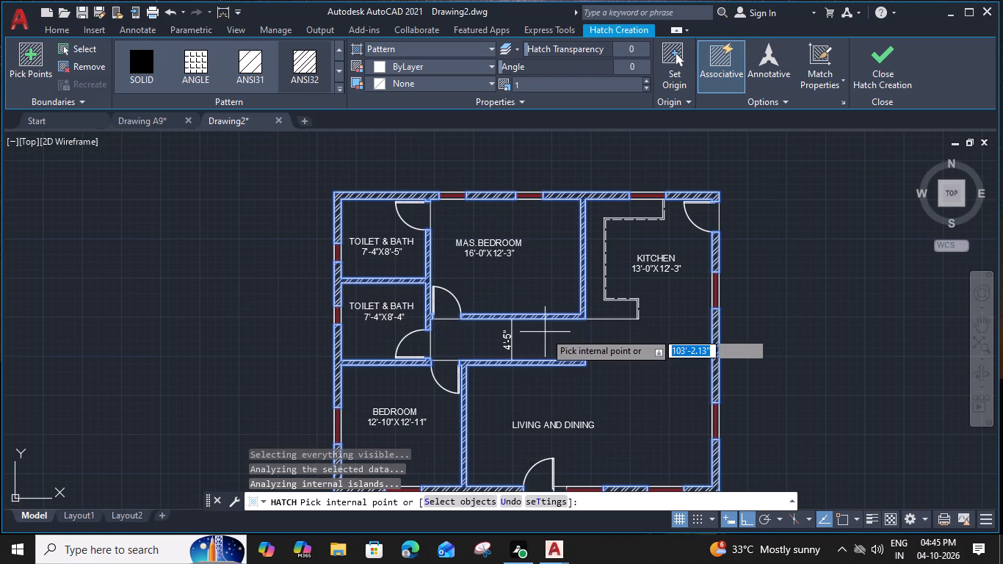
middle_drag(545, 332, 524, 217)
scroll(528, 222, down, 1)
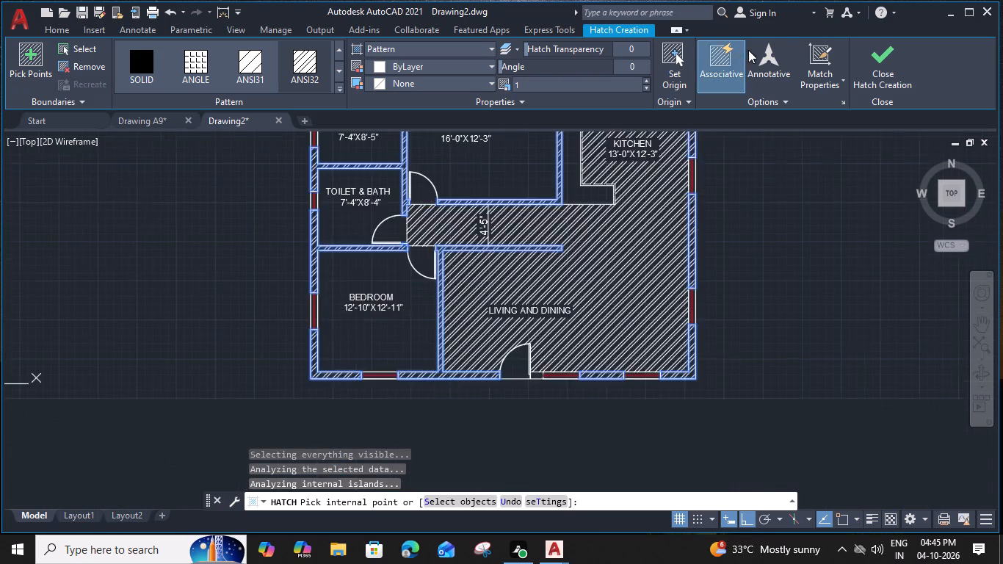
click(866, 76)
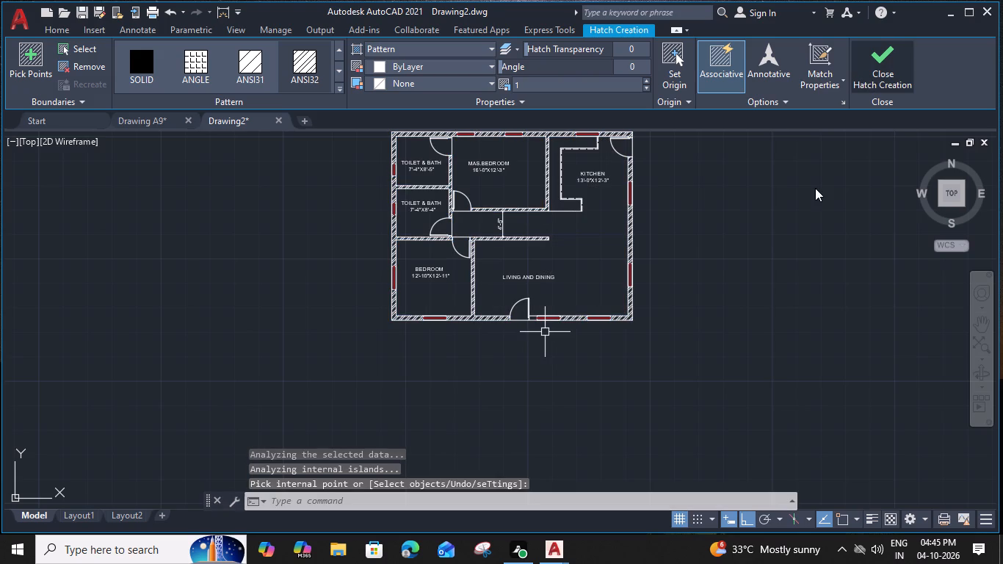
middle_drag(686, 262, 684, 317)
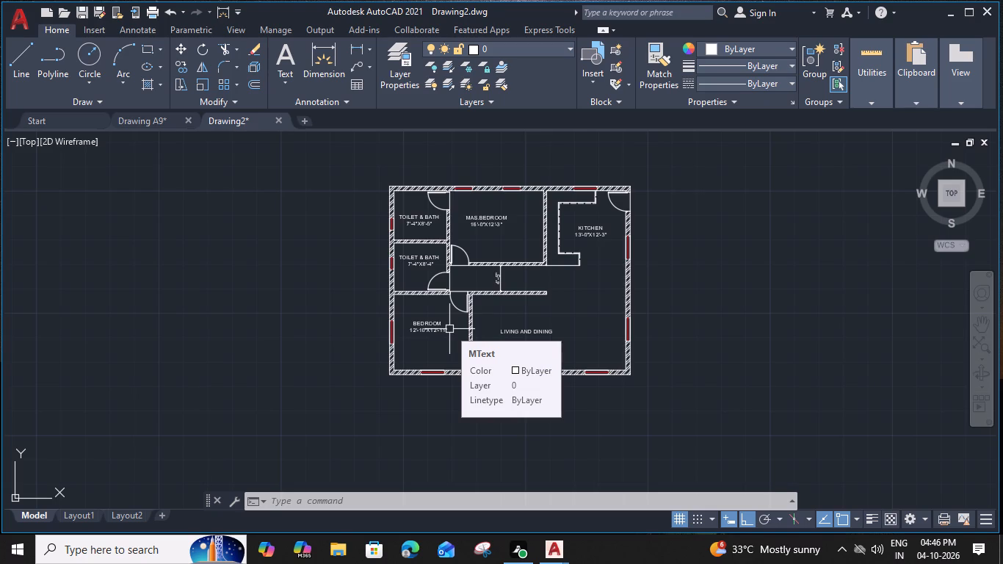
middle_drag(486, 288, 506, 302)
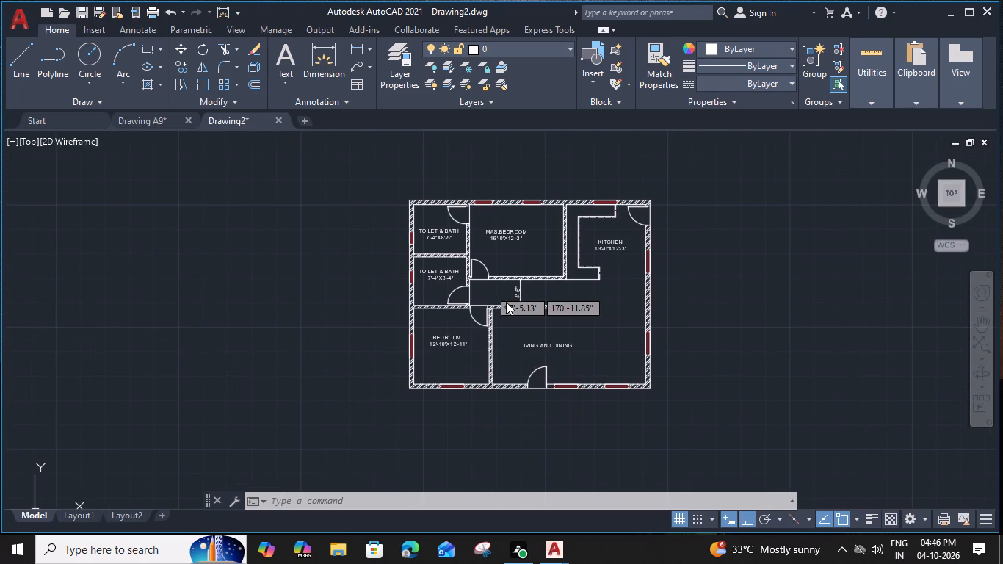
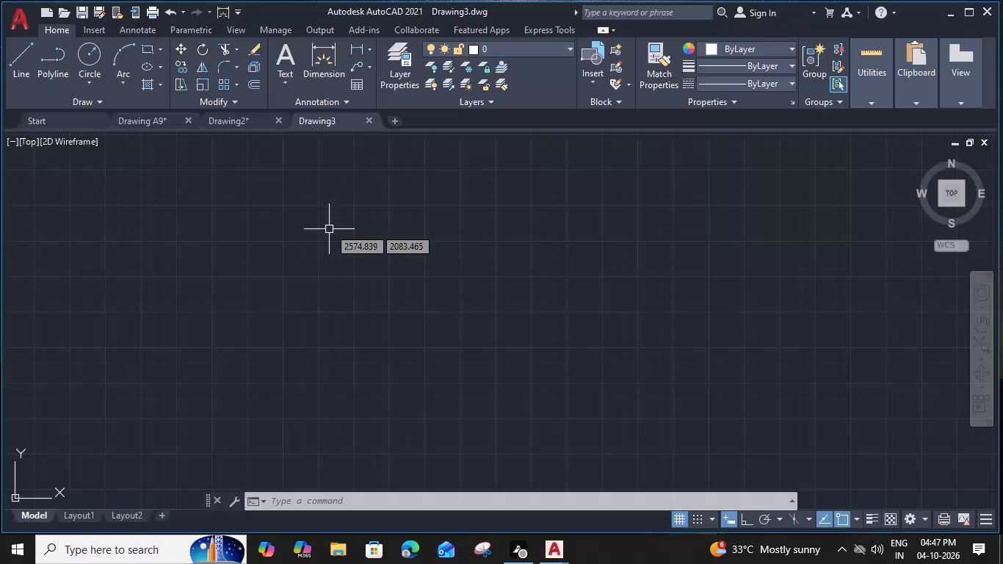
Set Drawing3's length units to Engineering and its insertion scale to inches.
text(UN)
key(space)
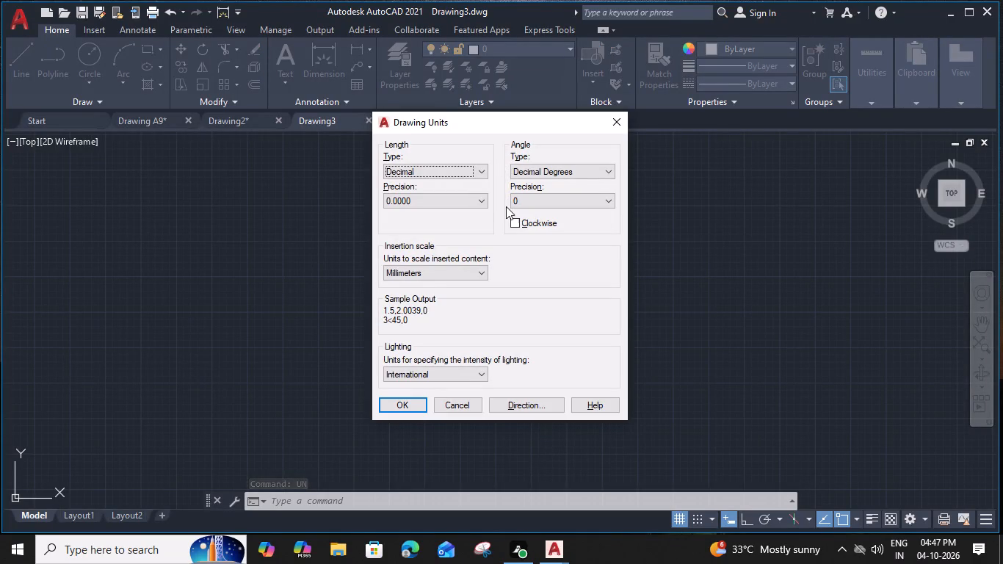
click(484, 170)
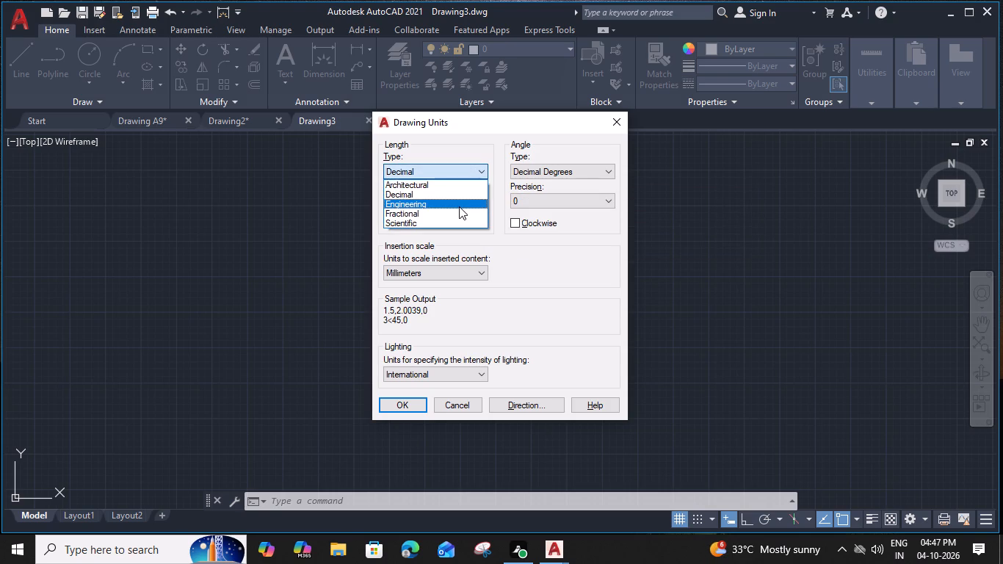
click(459, 206)
click(480, 273)
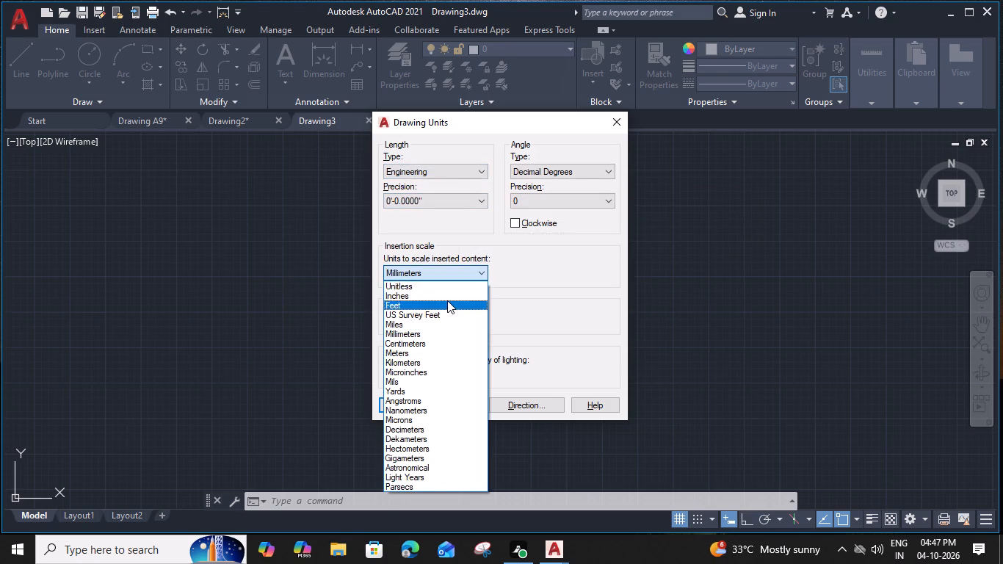
click(447, 294)
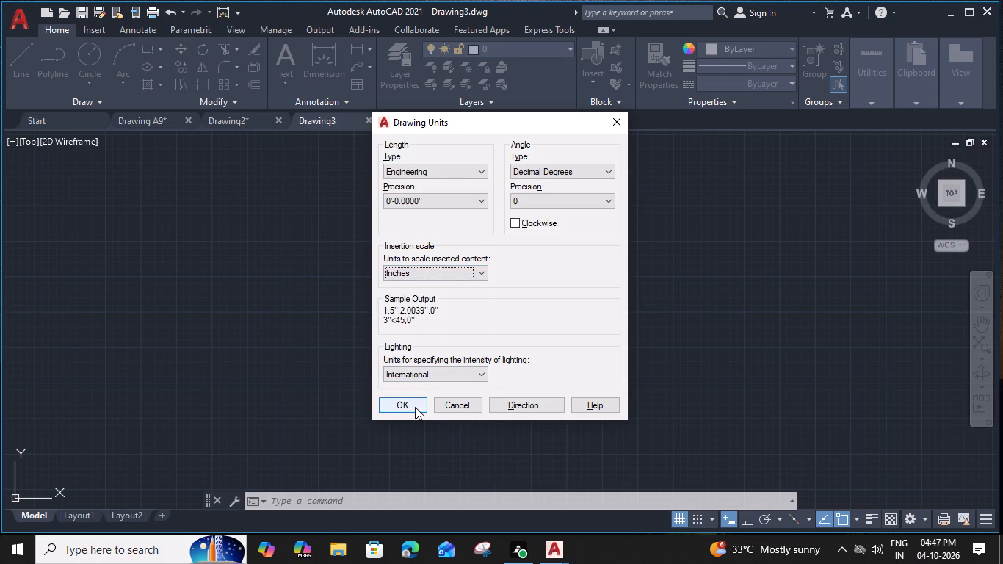
click(415, 407)
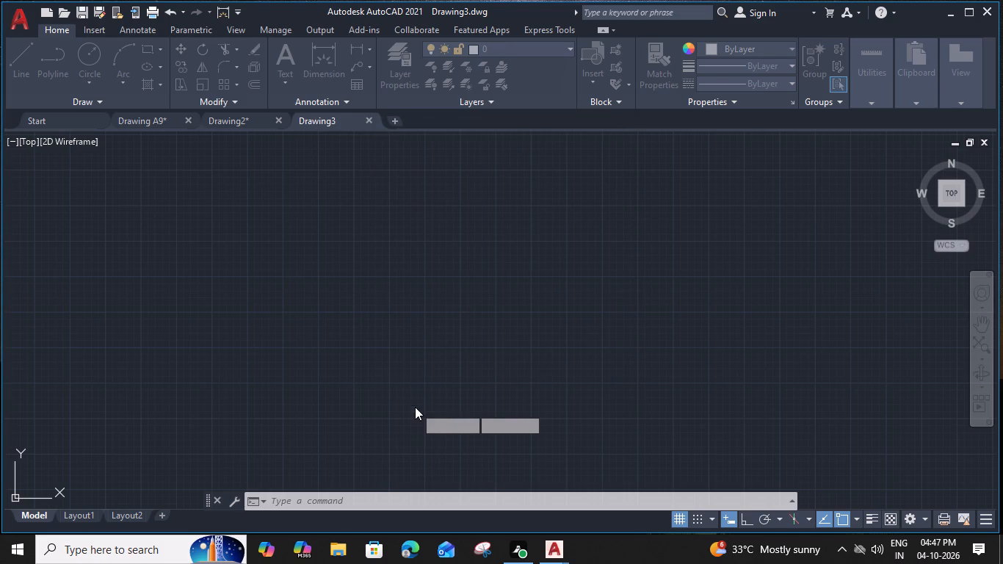
Change the ISO-25 dimension style's primary unit format to Engineering.
text(D)
key(space)
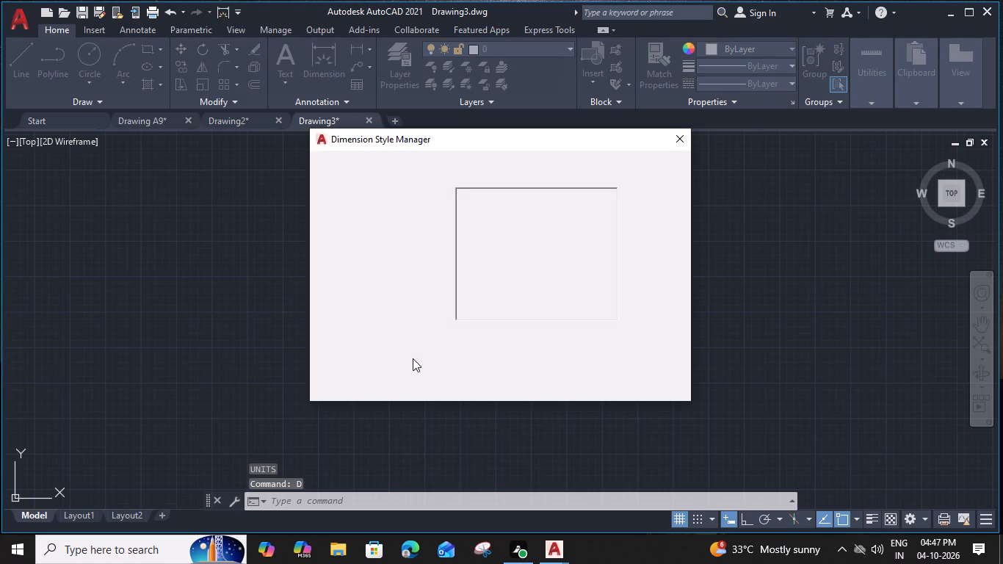
click(662, 239)
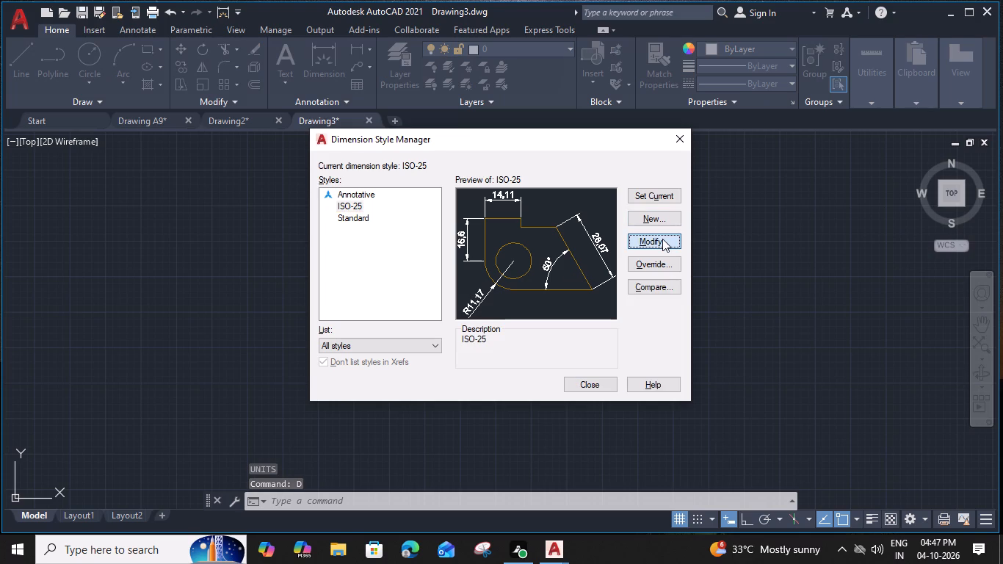
click(662, 239)
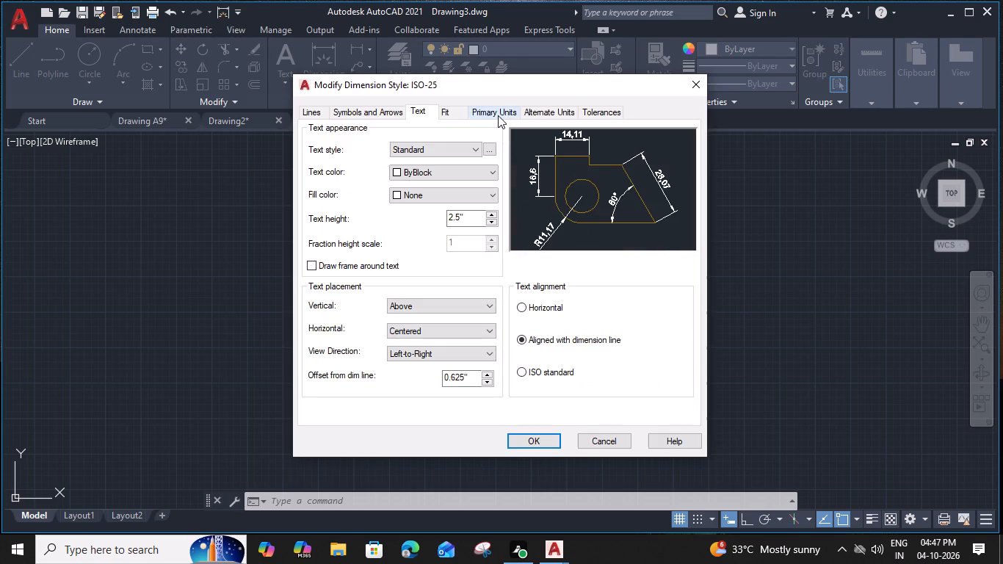
click(498, 115)
click(471, 147)
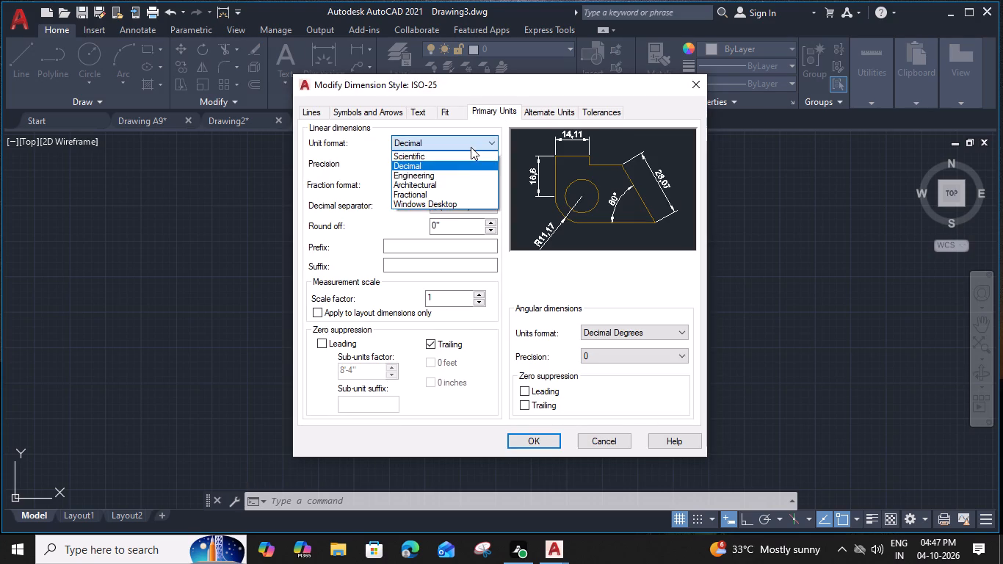
click(461, 171)
Set the ISO-25 dimension text height to 9", make the style current and close the dimension style settings.
click(414, 113)
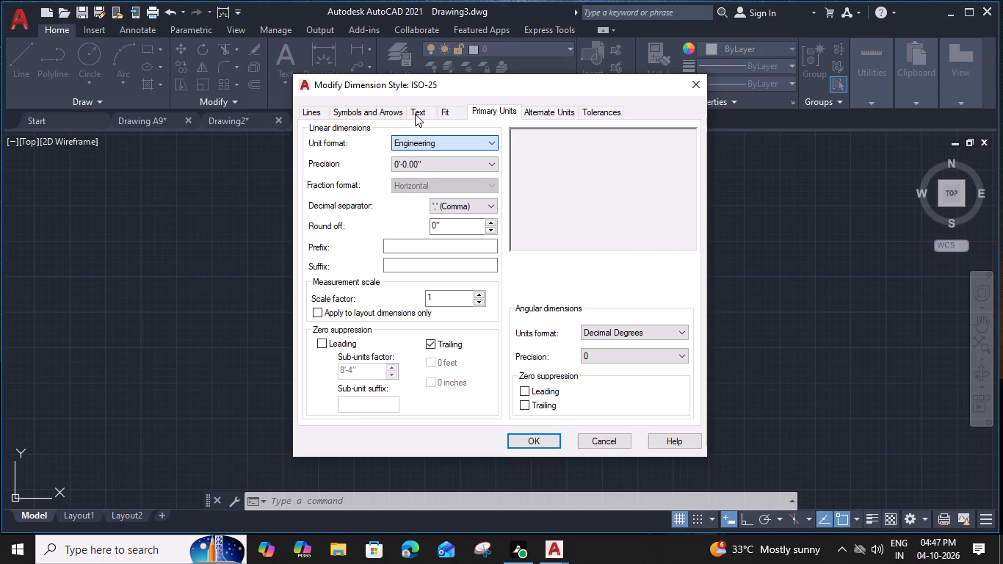
drag(463, 217, 444, 215)
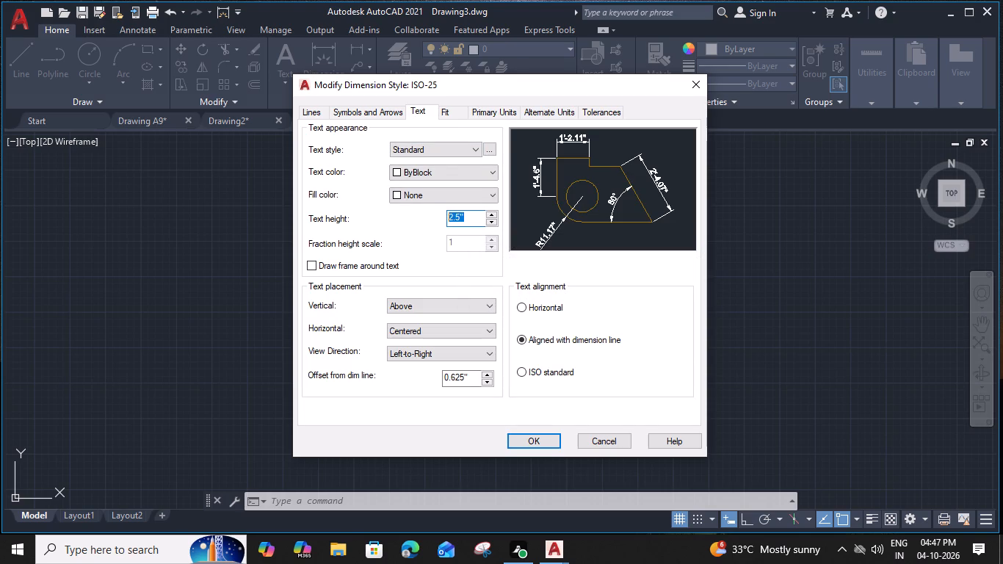
drag(444, 215, 443, 215)
key(9)
key(shift+quotedbl)
key(Return)
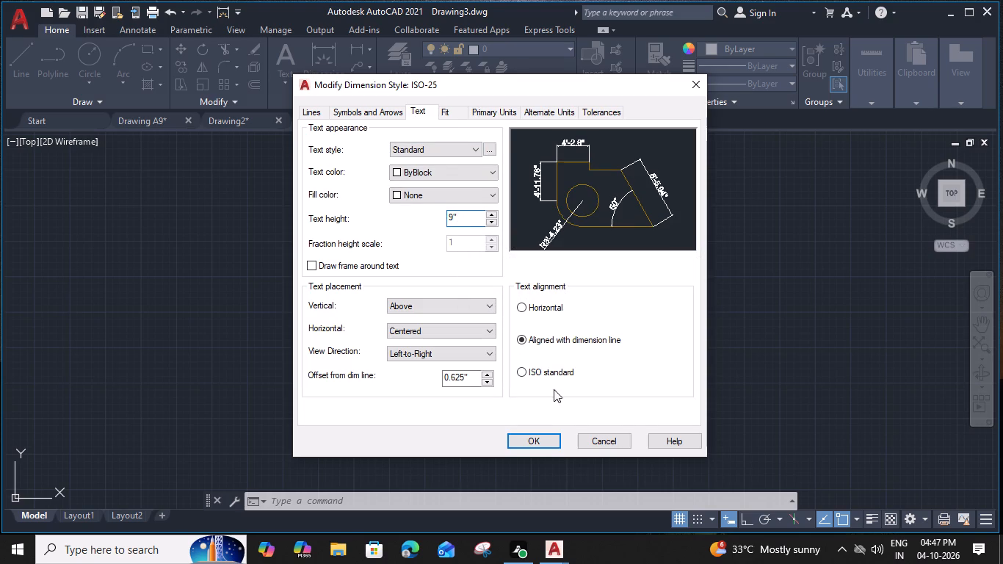
click(539, 438)
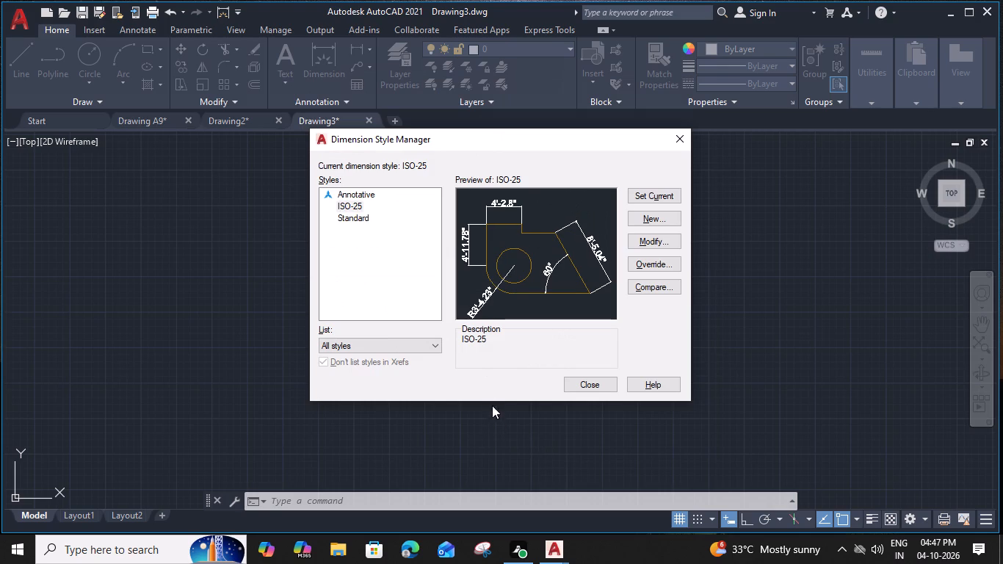
click(659, 184)
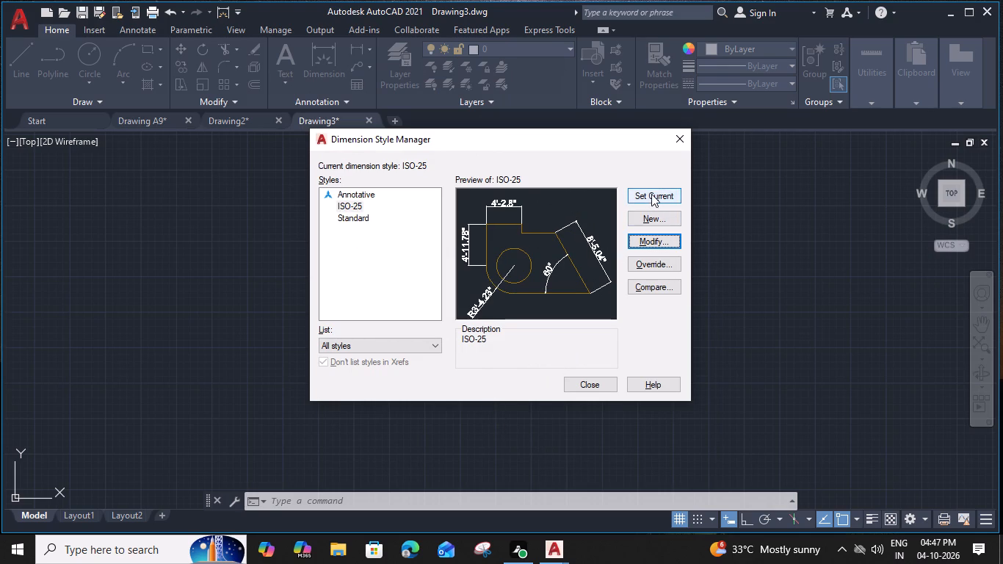
click(651, 194)
click(603, 383)
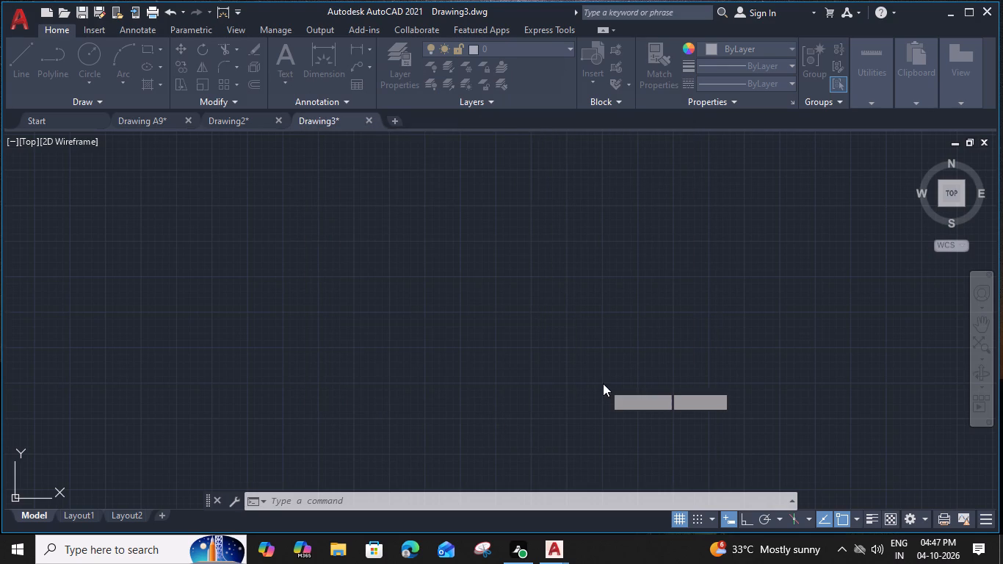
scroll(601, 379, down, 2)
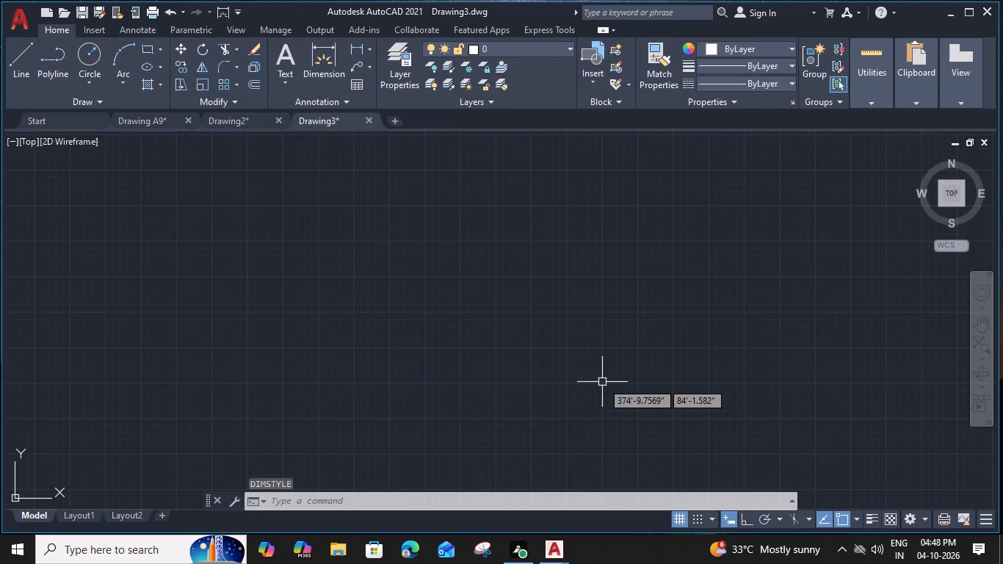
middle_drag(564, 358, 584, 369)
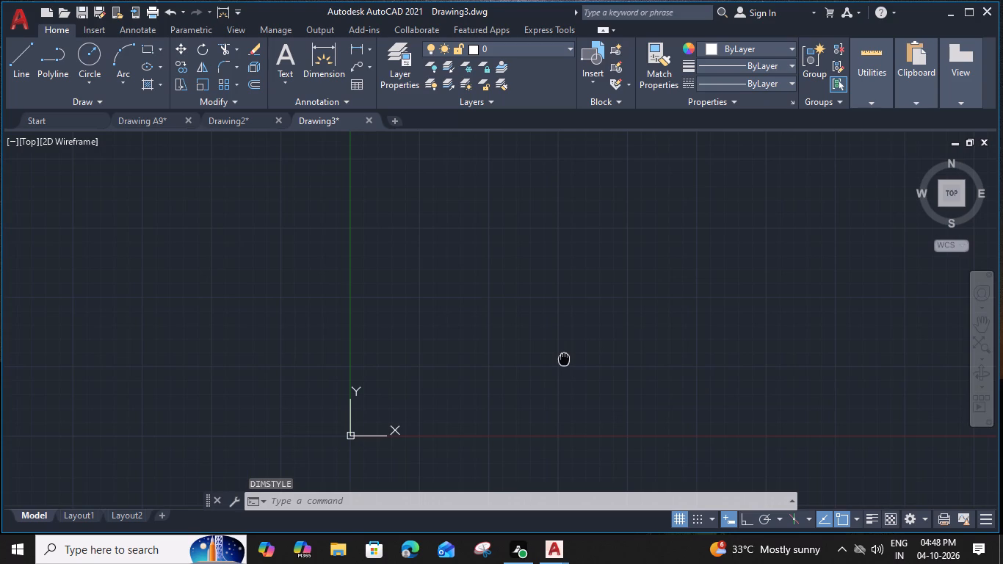
Switch to the finished floor plan in Drawing2 and save it as Drawing2B in Documents.
click(255, 116)
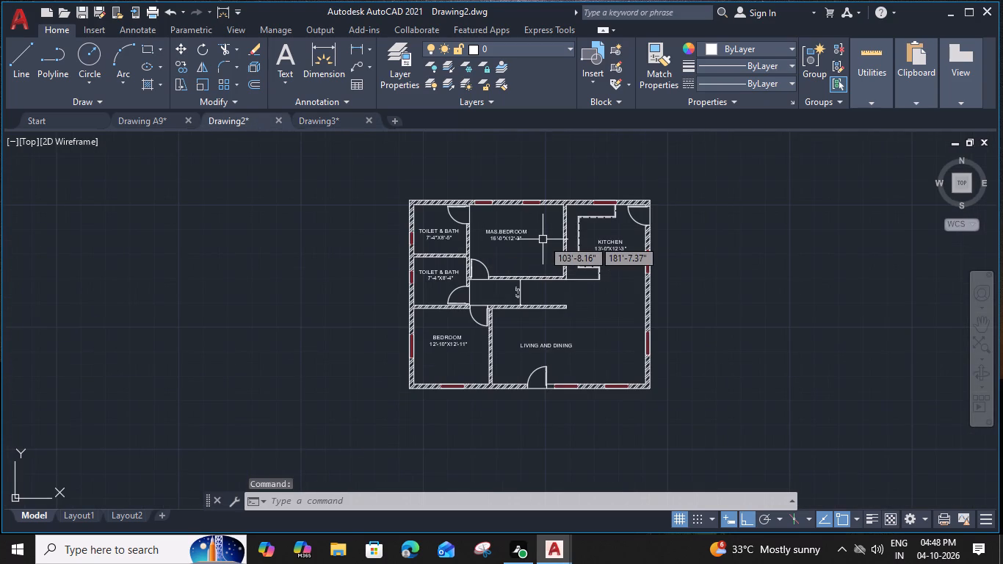
key(ctrl+s)
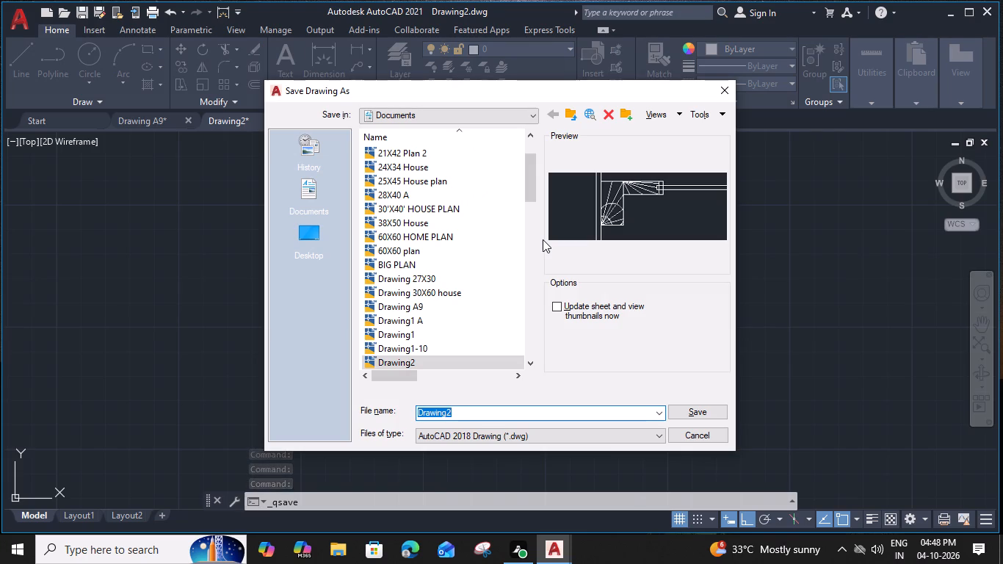
click(477, 408)
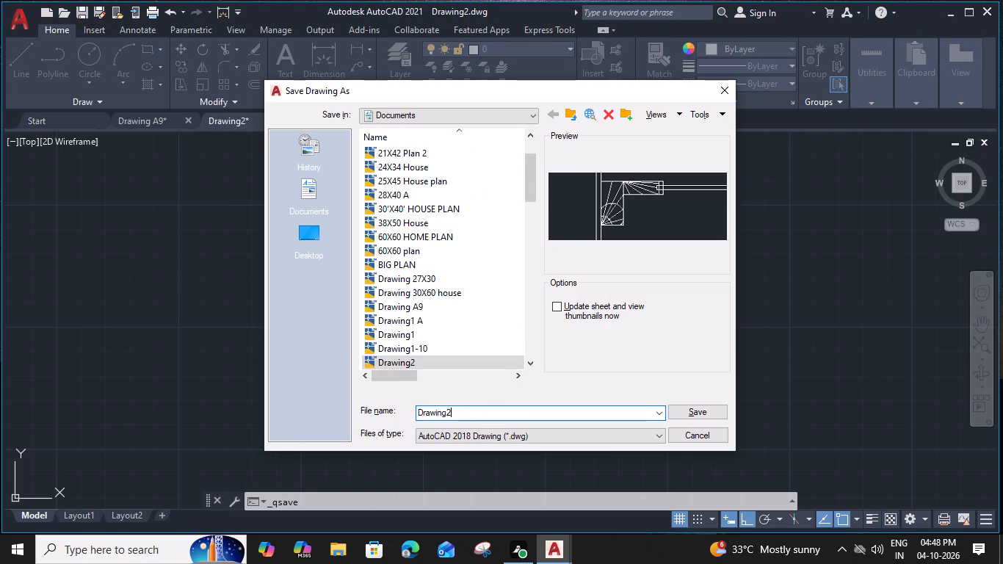
key(b)
click(691, 411)
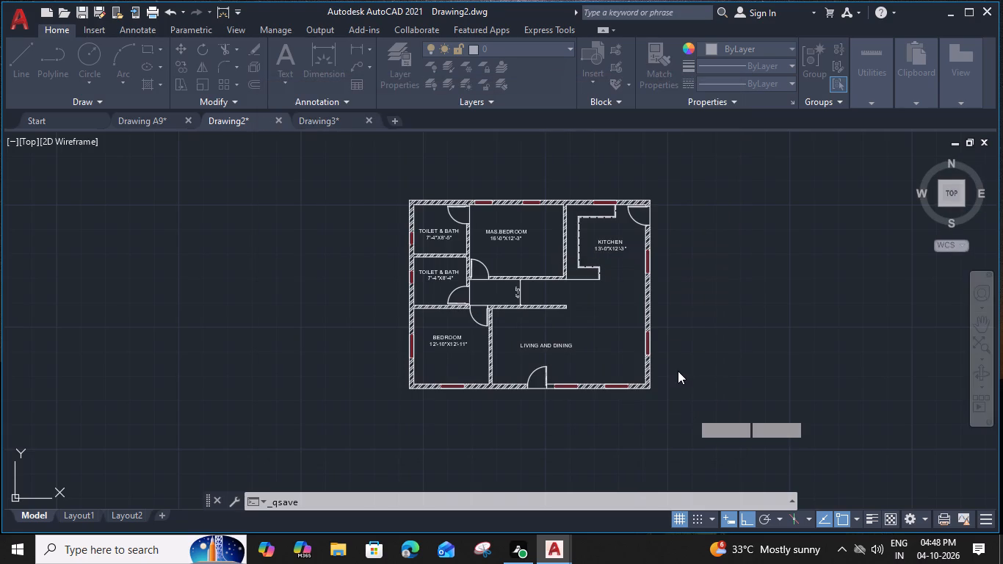
Set up a centred plot with AutoCAD PDF (High Quality Print).pc3, using a window around the whole floor plan as the plot area.
text(PLOT)
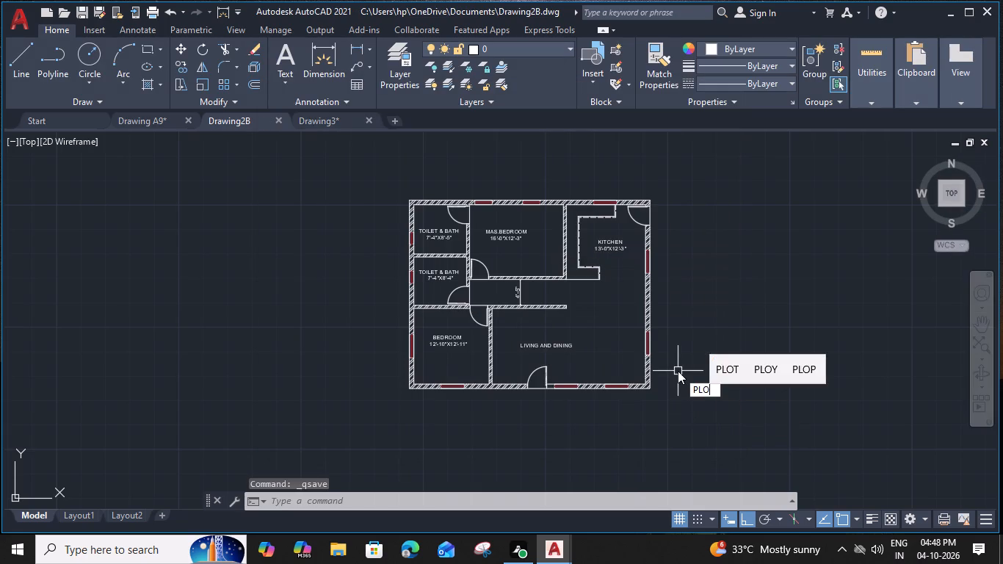
key(space)
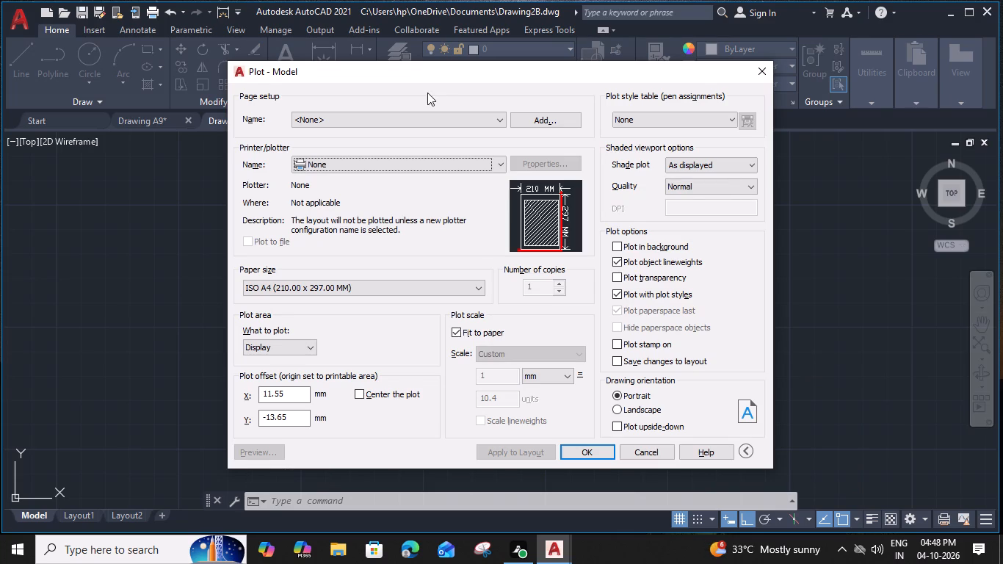
click(499, 168)
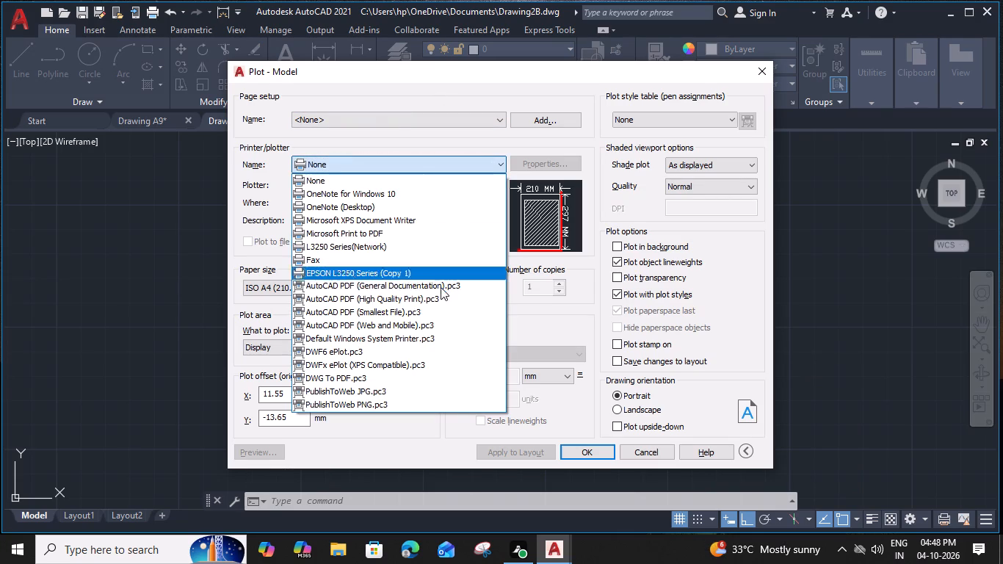
click(442, 300)
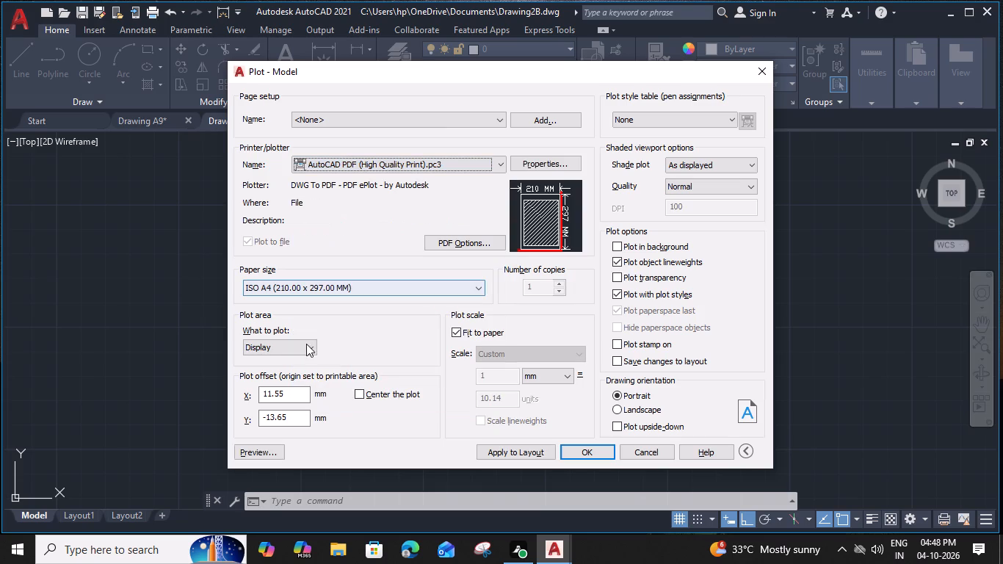
click(359, 394)
click(313, 351)
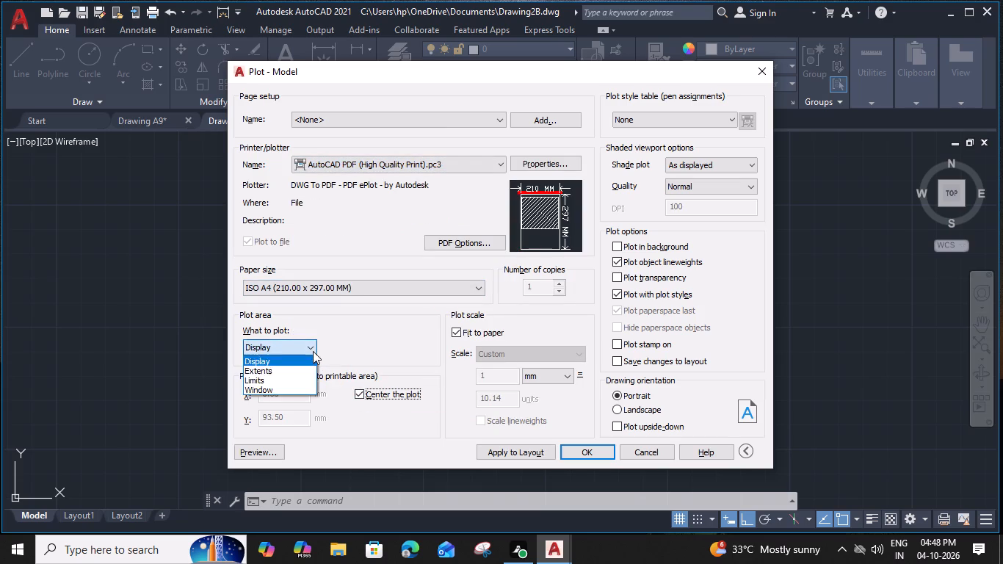
click(305, 400)
click(314, 342)
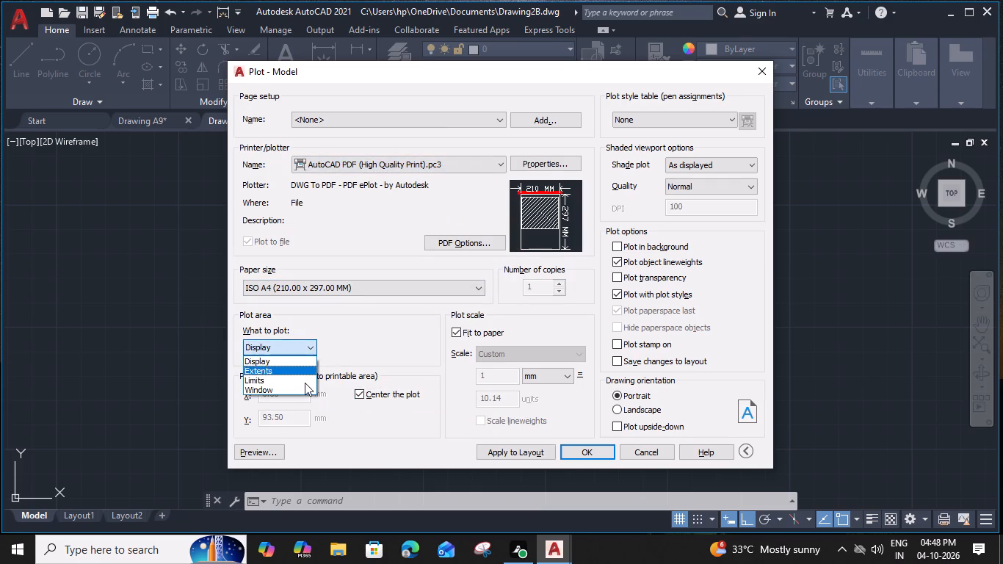
click(303, 390)
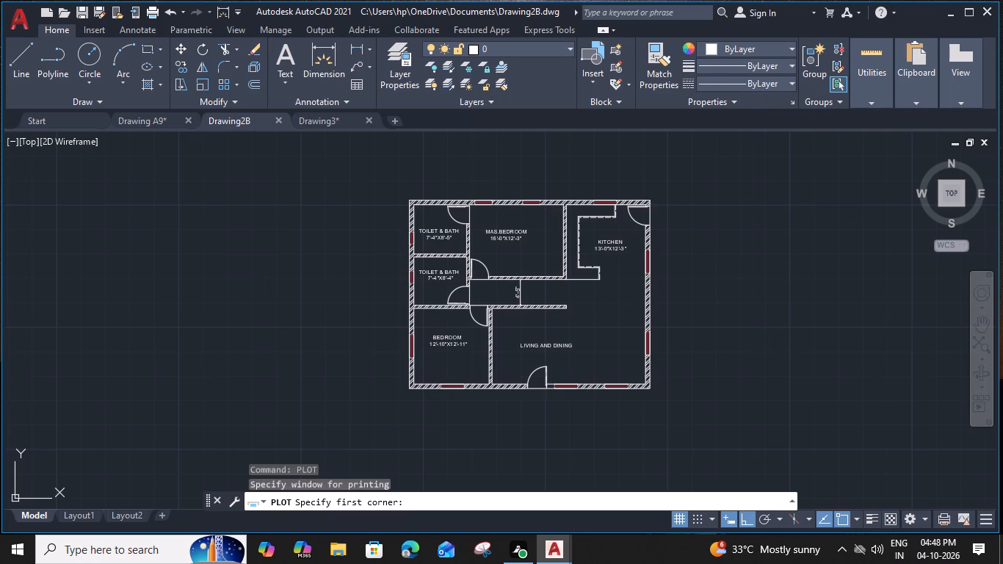
click(659, 189)
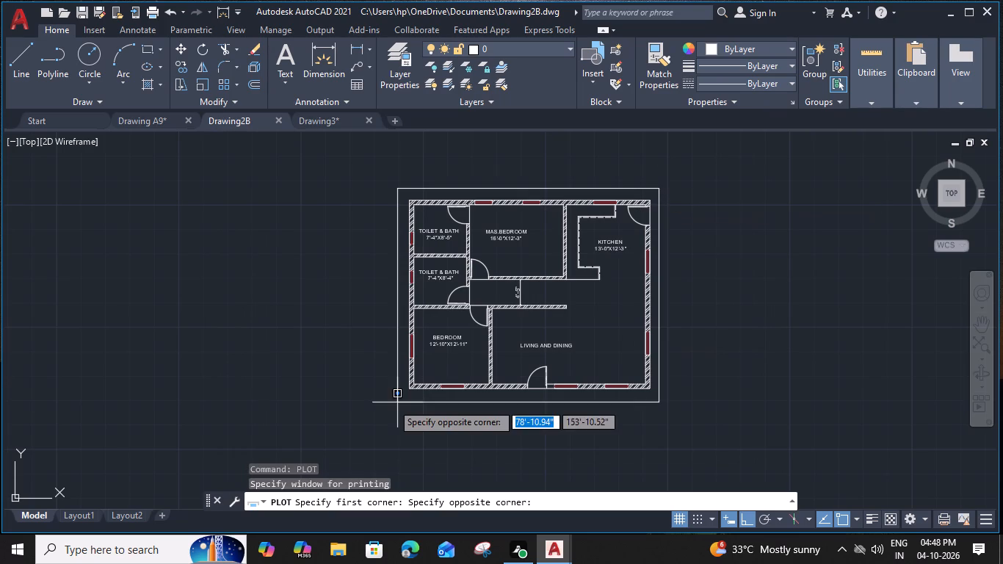
click(388, 403)
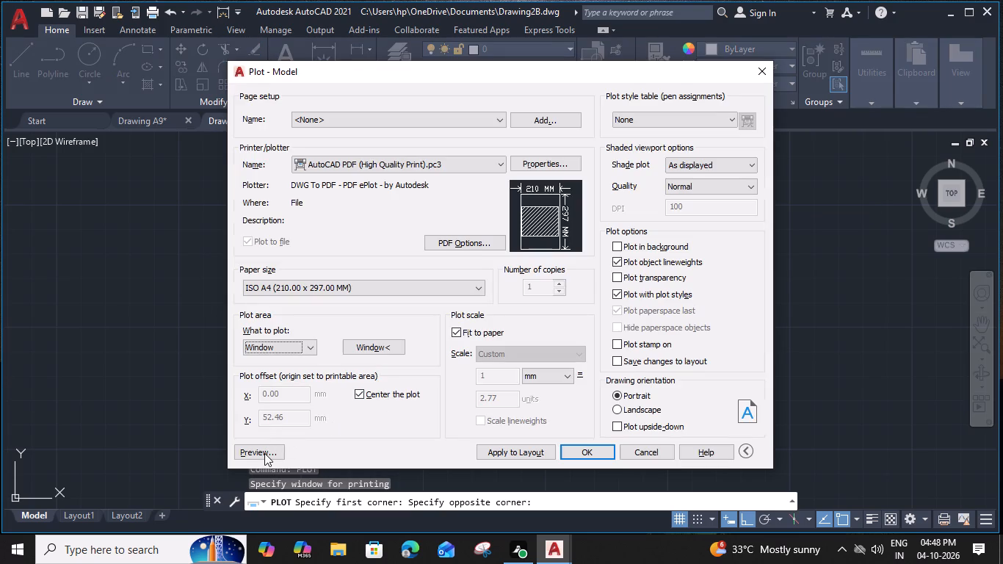
Preview the plot, output it to Documents as Drawing2B-Model.pdf, and close the PDF that opens.
click(262, 455)
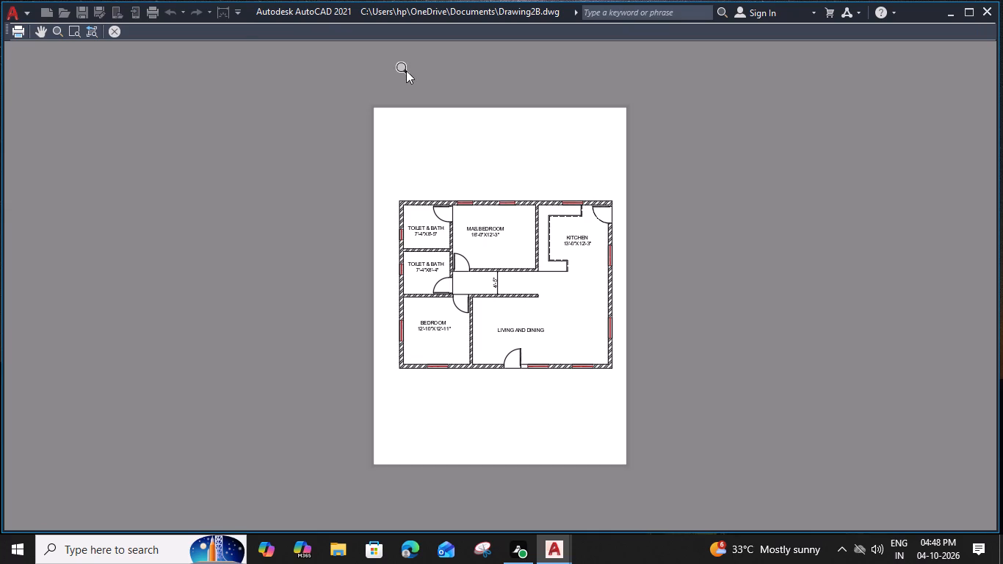
click(117, 29)
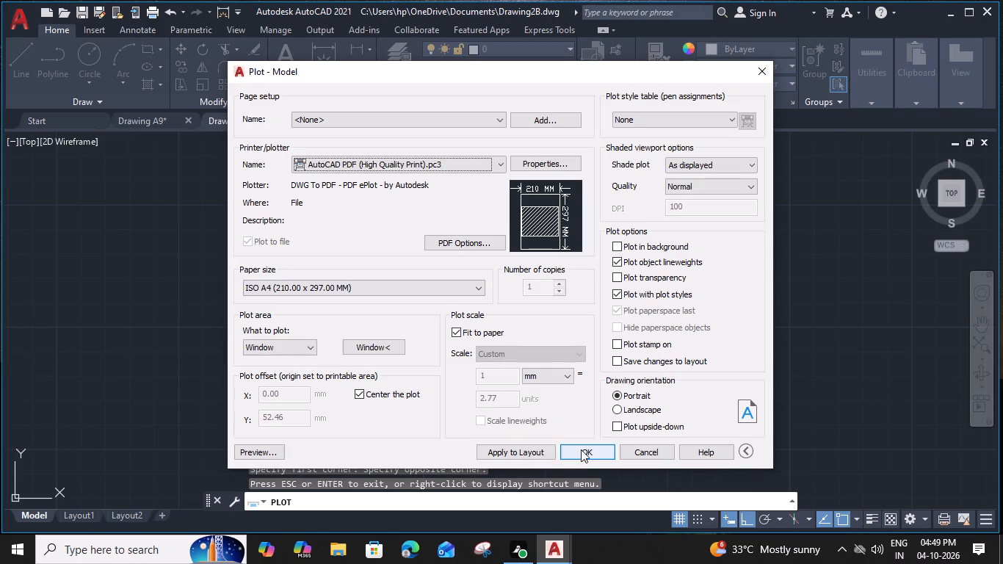
click(582, 447)
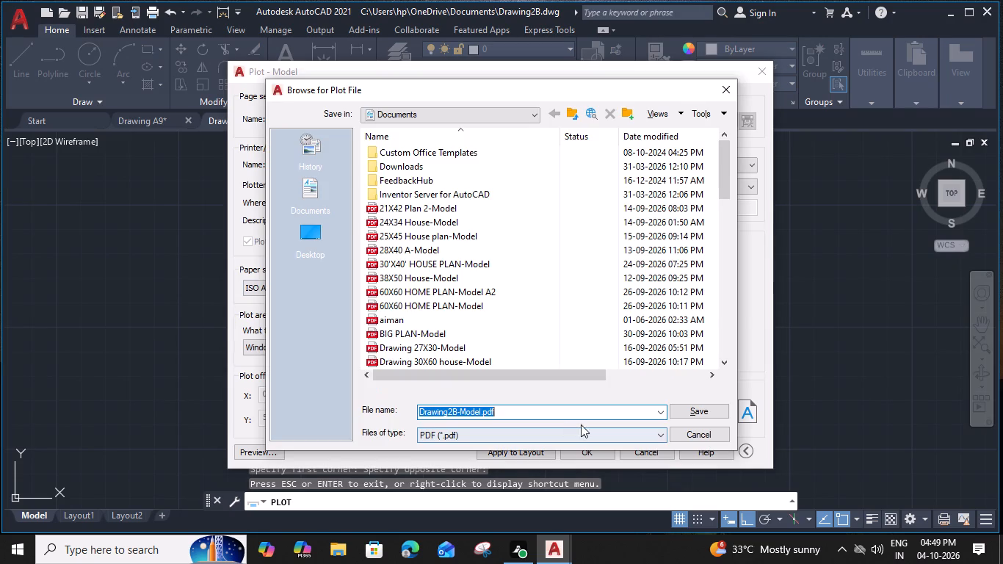
click(694, 412)
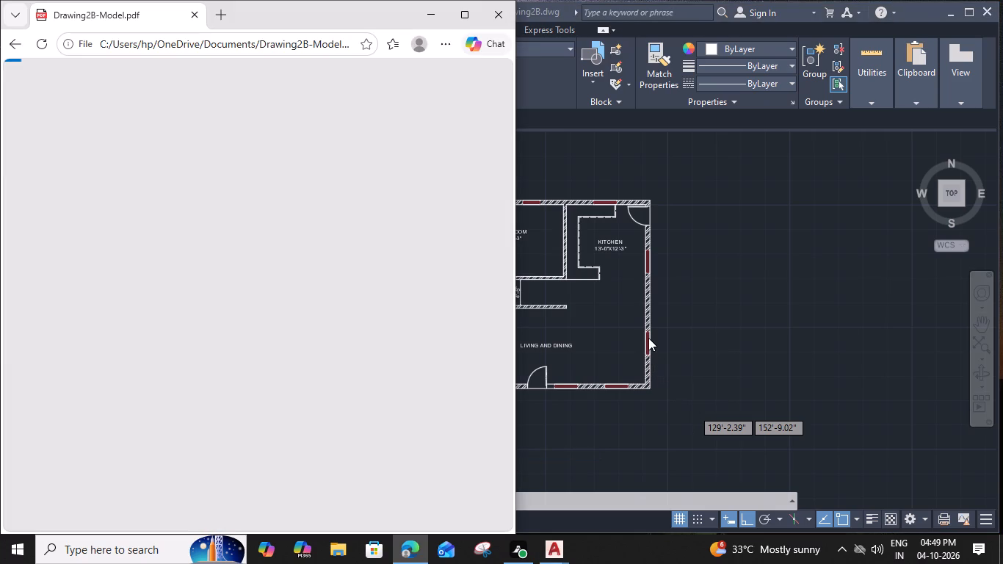
click(490, 18)
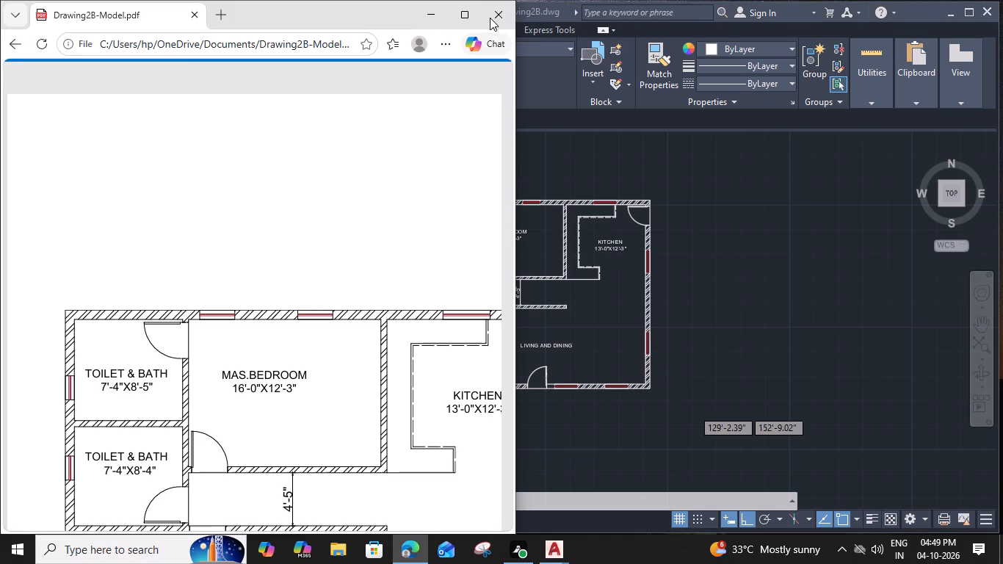